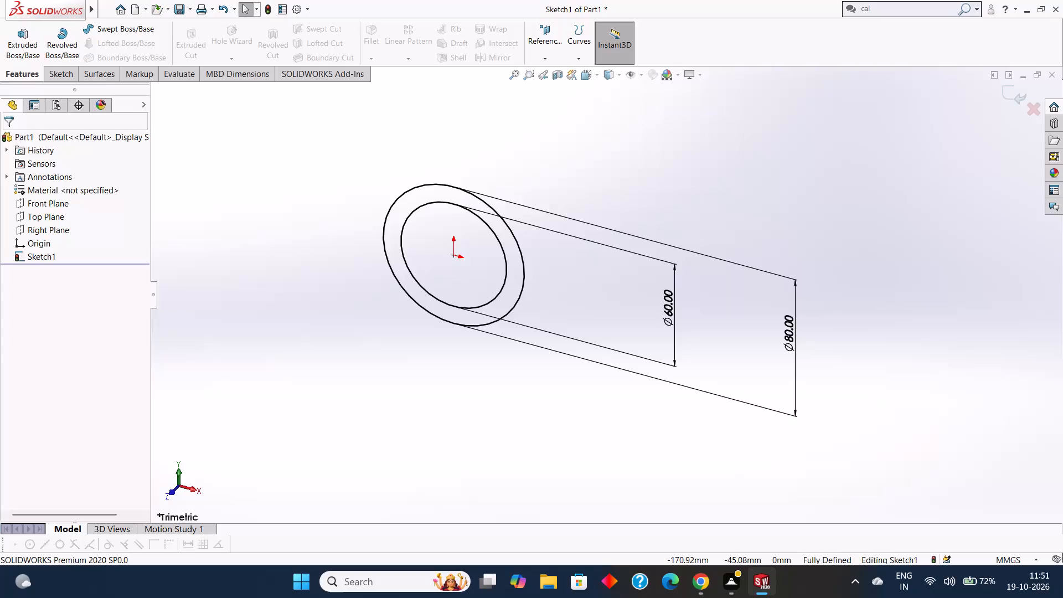
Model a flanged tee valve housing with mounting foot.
Extrude the ring sketch of the two concentric circles as a blind boss with a depth of 52 mm.
{"action": "left_click", "coordinate": [59, 204]}
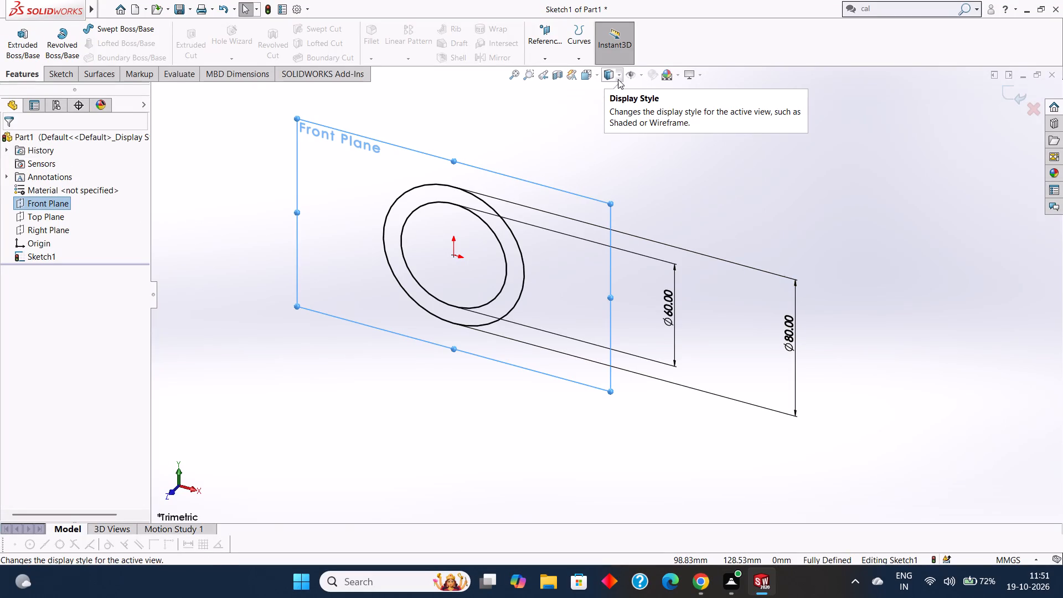
{"action": "left_click", "coordinate": [596, 77]}
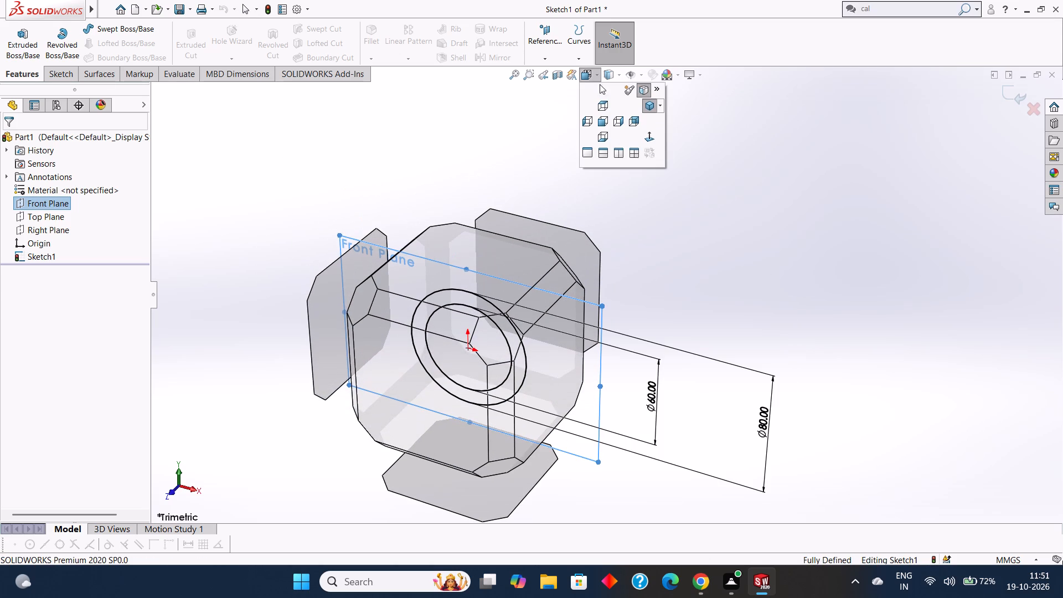
{"action": "left_click", "coordinate": [647, 132]}
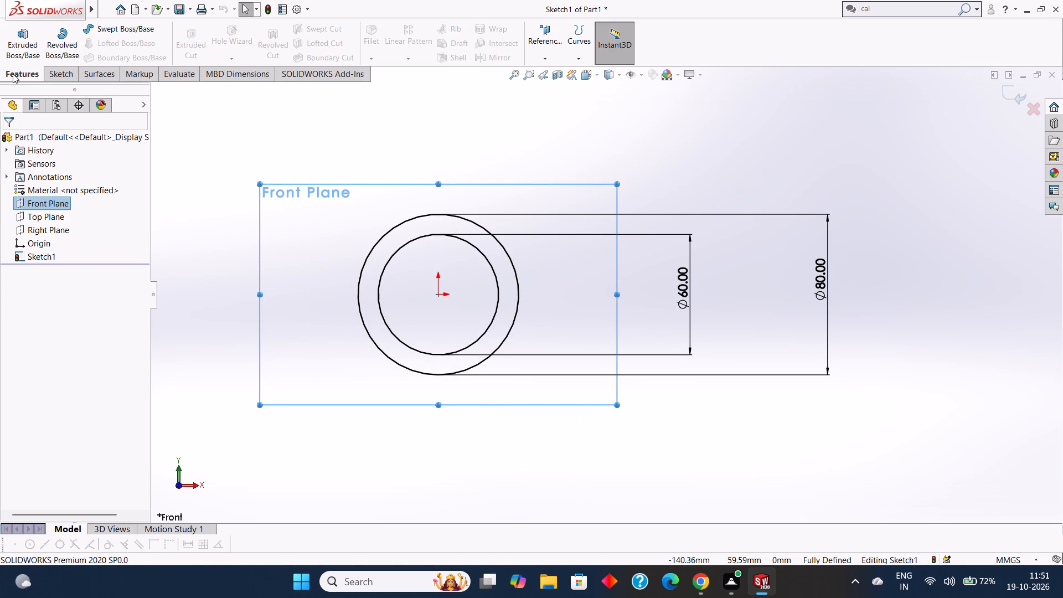
{"action": "left_click", "coordinate": [23, 33]}
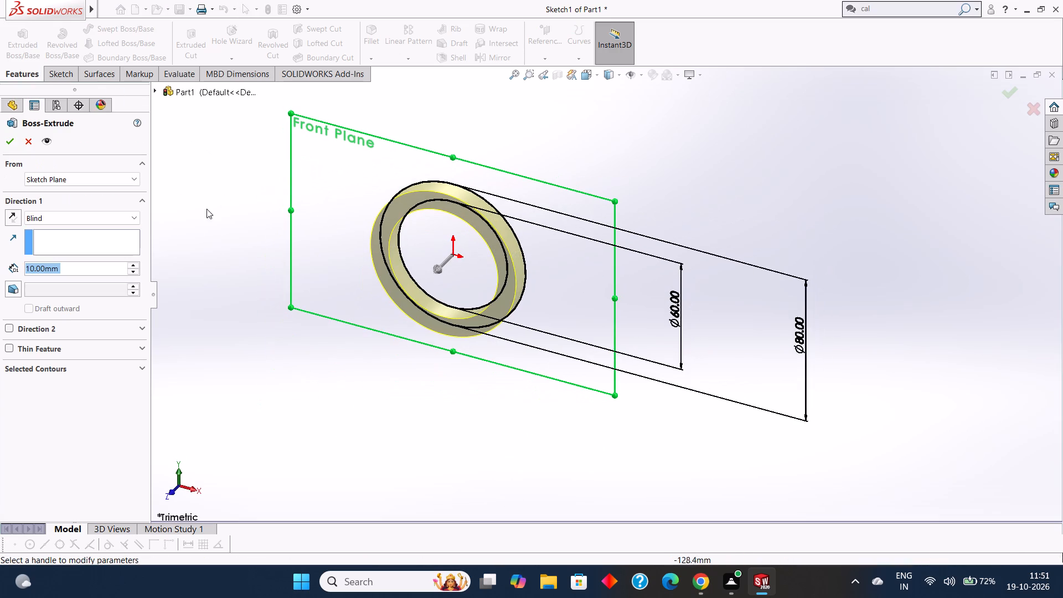
{"action": "key", "text": "BackSpace"}
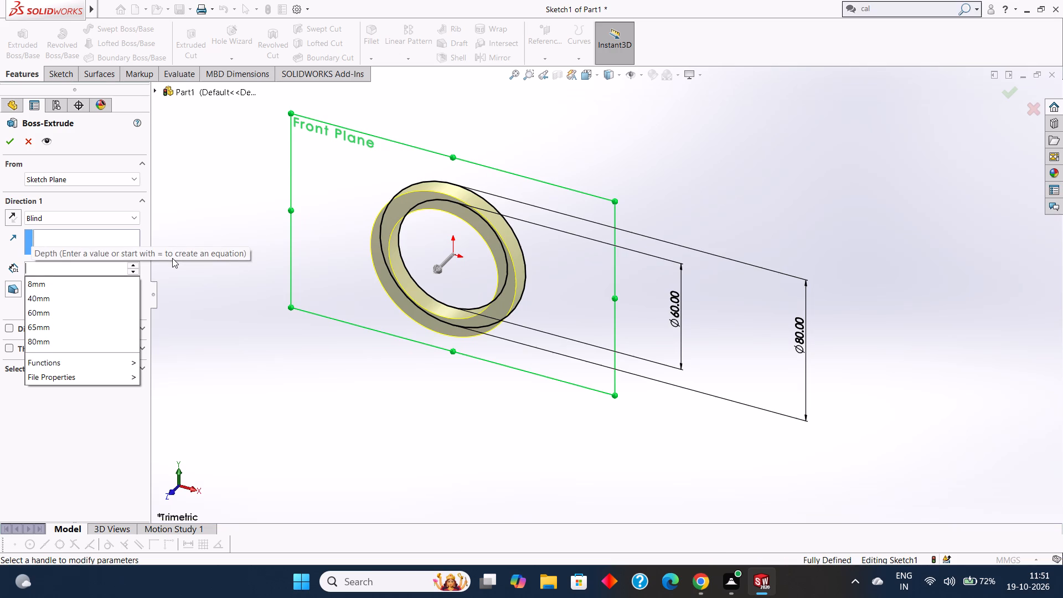
{"action": "type", "text": "52"}
{"action": "key", "text": "Return"}
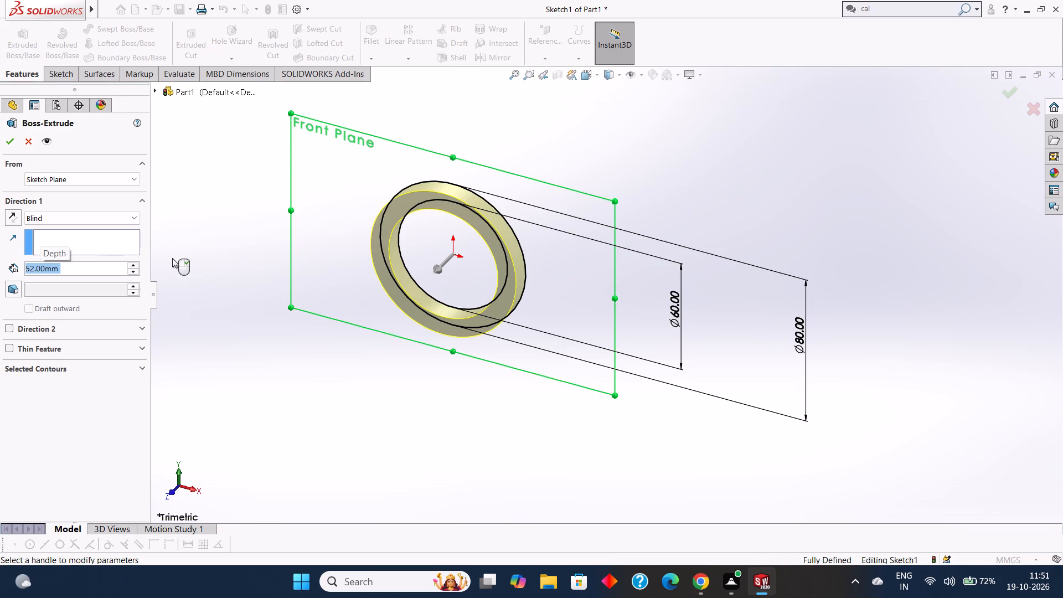
{"action": "left_click", "coordinate": [4, 142]}
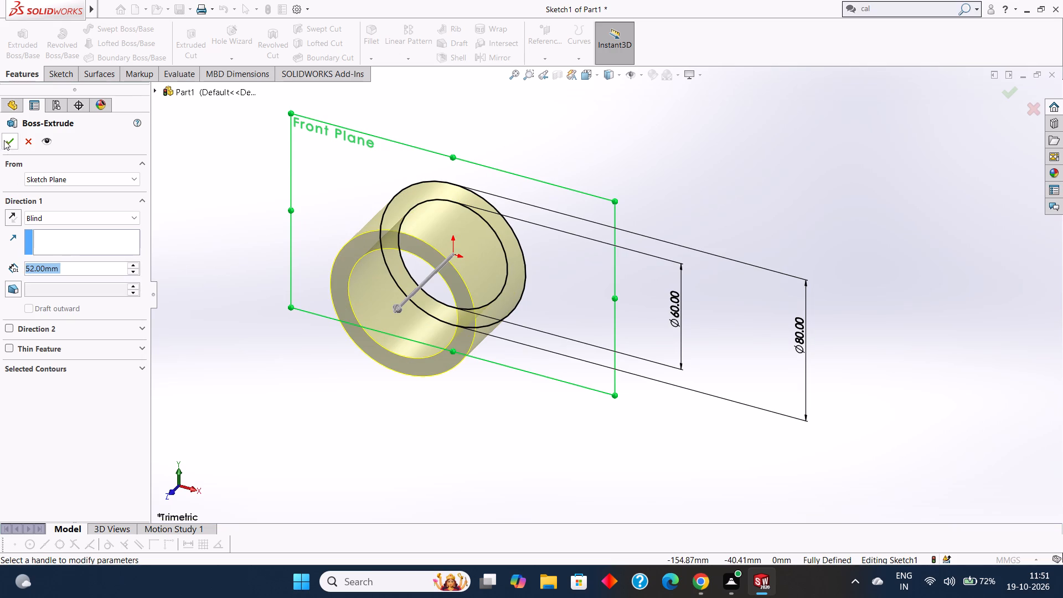
{"action": "left_click", "coordinate": [307, 380]}
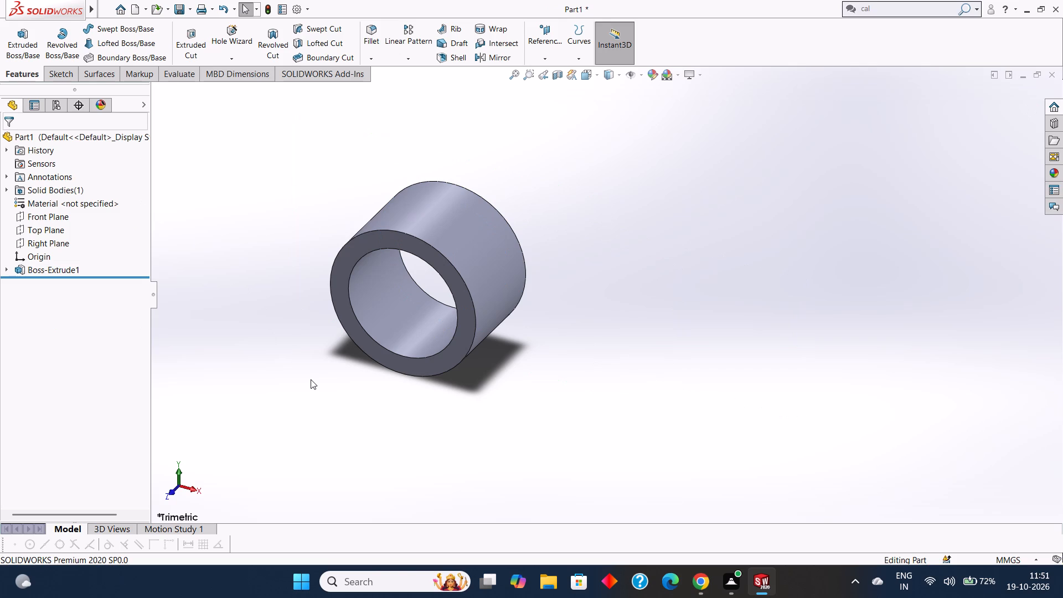
Create a reference plane offset 10 mm from the Front Plane, towards the inside of the ring body.
{"action": "middle_click_drag", "start_coordinate": [395, 442], "coordinate": [408, 390]}
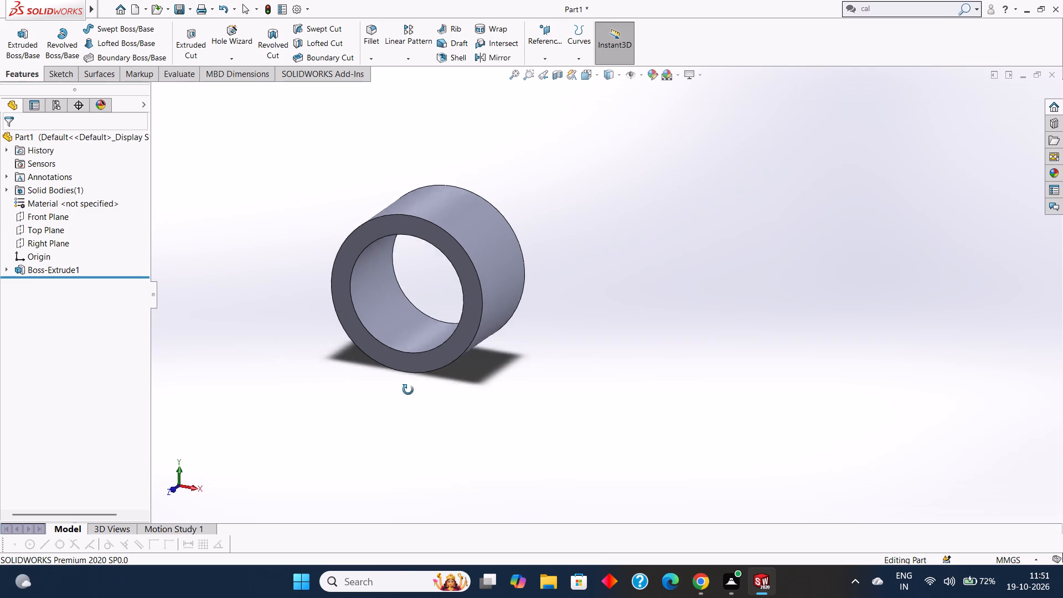
{"action": "middle_click_drag", "start_coordinate": [408, 390], "coordinate": [419, 323]}
{"action": "middle_click_drag", "start_coordinate": [379, 411], "coordinate": [390, 335]}
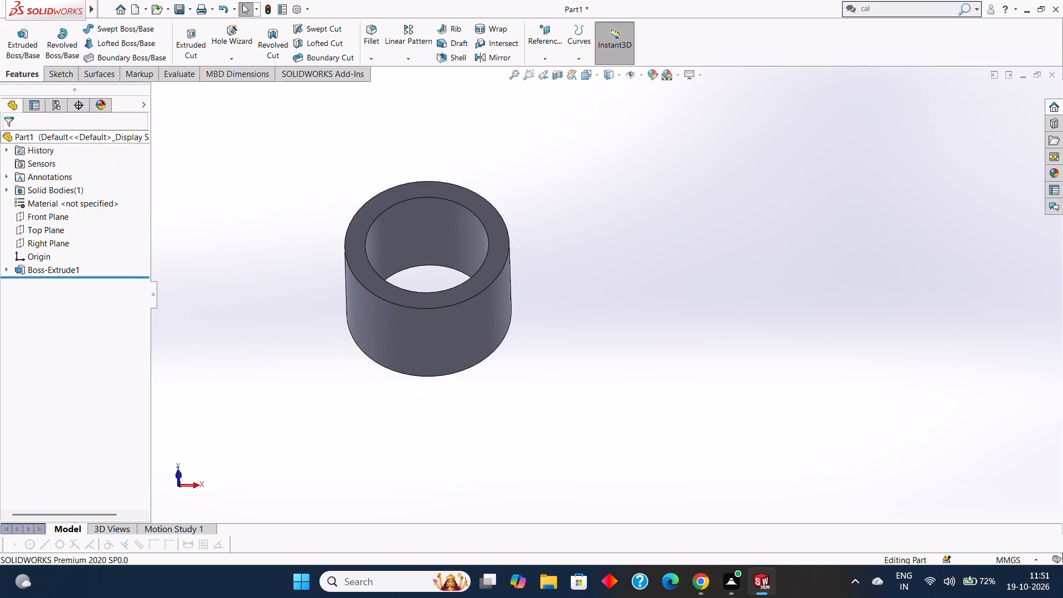
{"action": "left_click", "coordinate": [63, 76]}
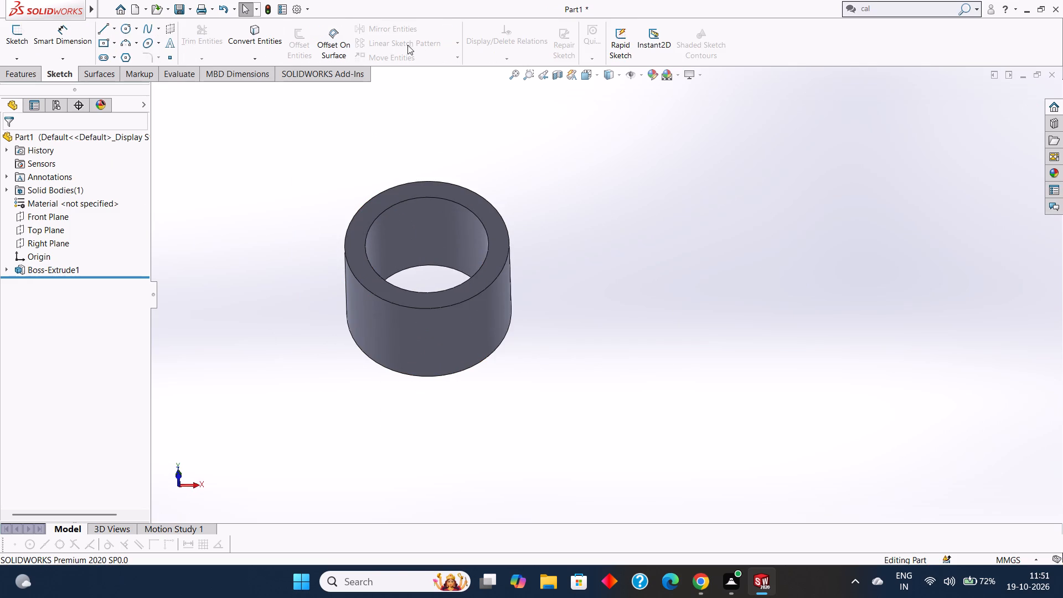
{"action": "left_click", "coordinate": [27, 72]}
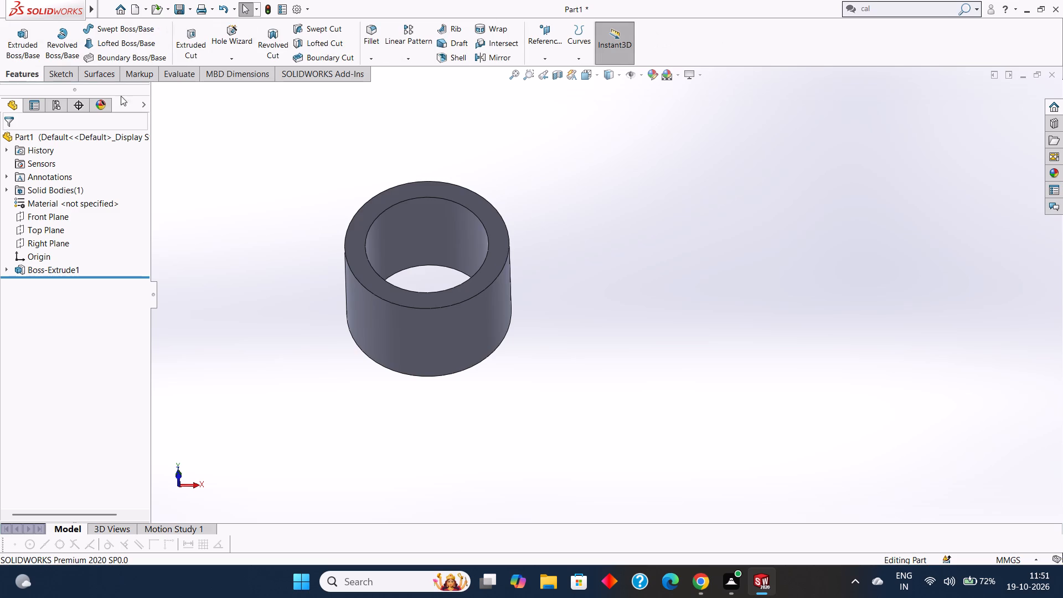
{"action": "left_click", "coordinate": [548, 60]}
{"action": "left_click", "coordinate": [553, 69]}
{"action": "middle_click_drag", "start_coordinate": [577, 227], "coordinate": [569, 198]}
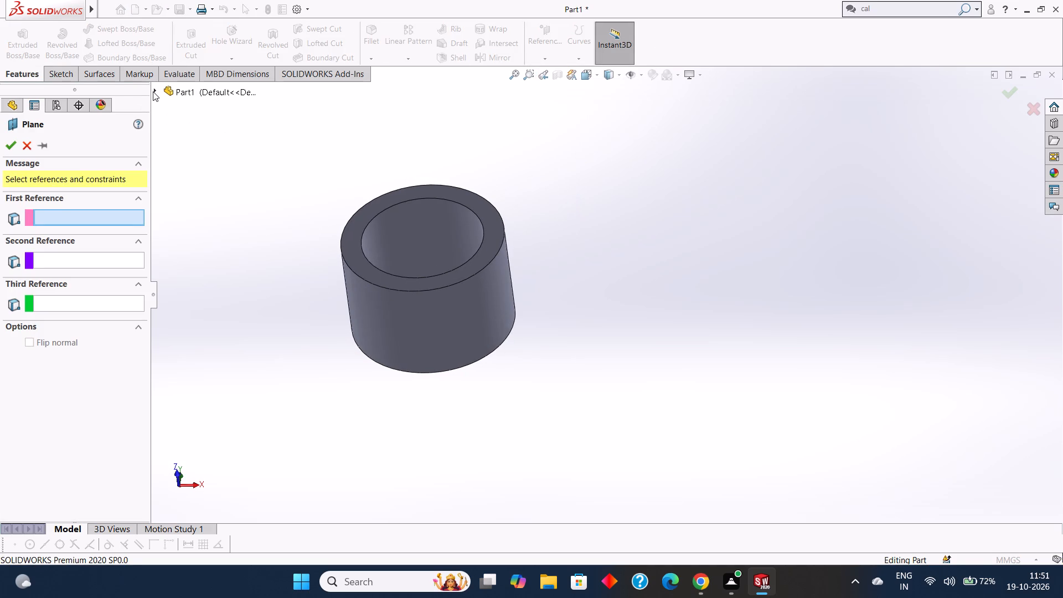
{"action": "left_click", "coordinate": [153, 91]}
{"action": "left_click", "coordinate": [205, 171]}
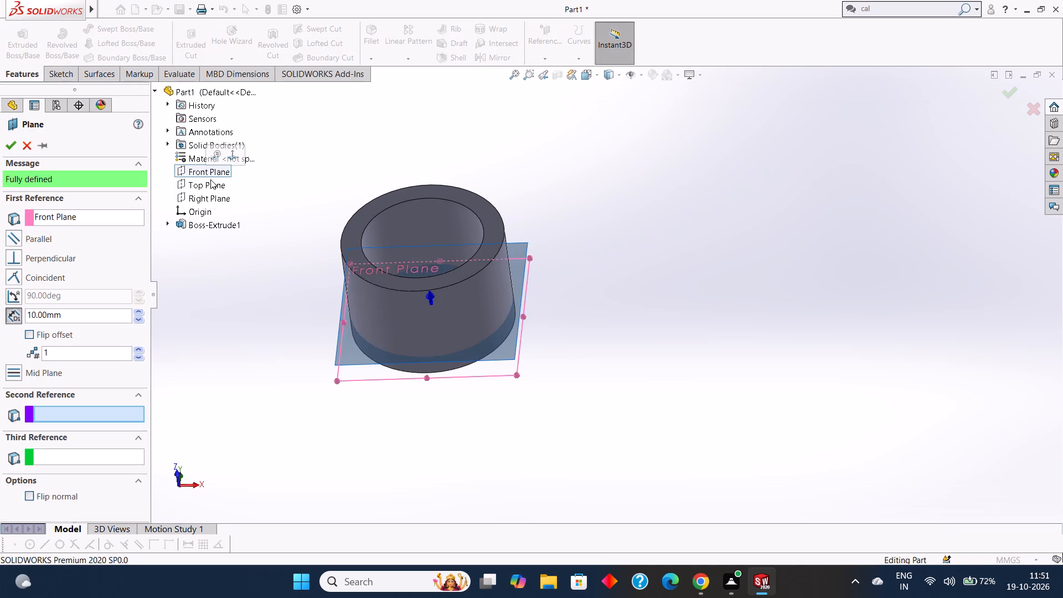
{"action": "middle_click_drag", "start_coordinate": [260, 227], "coordinate": [264, 101]}
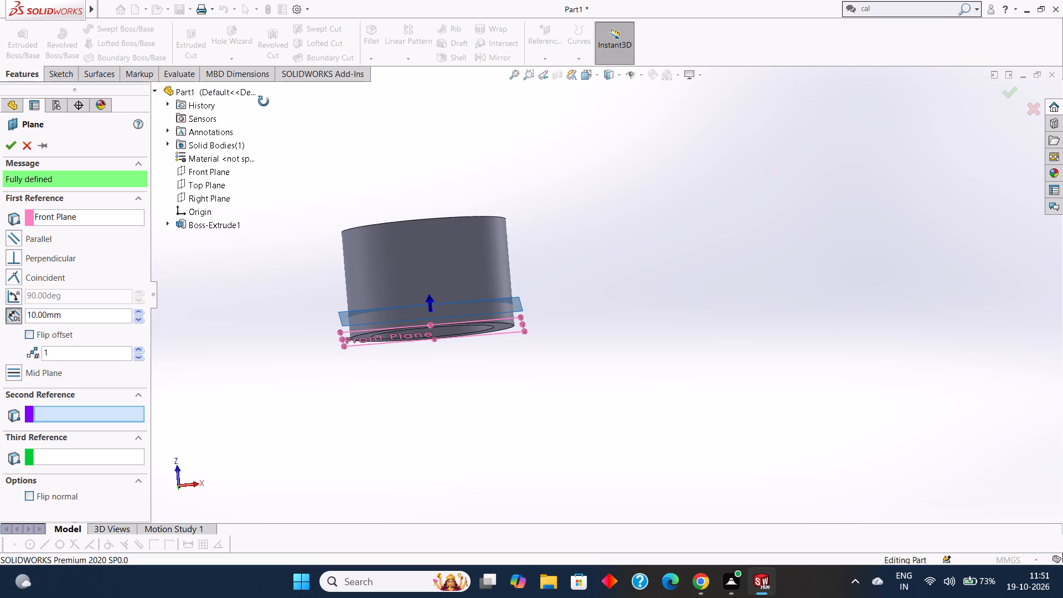
{"action": "middle_click_drag", "start_coordinate": [264, 101], "coordinate": [242, 151]}
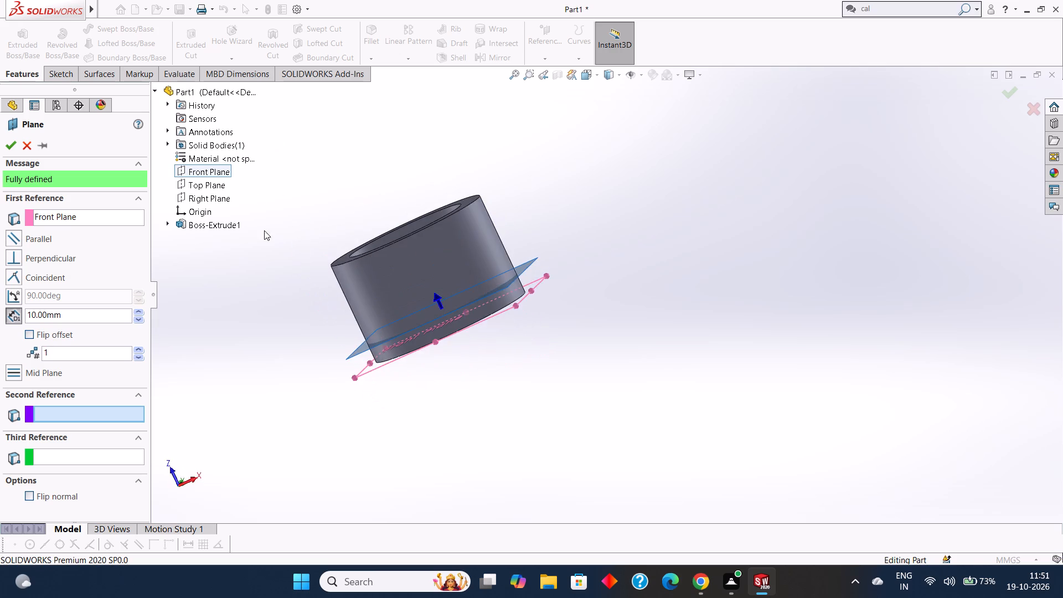
{"action": "middle_click_drag", "start_coordinate": [270, 213], "coordinate": [273, 116]}
{"action": "scroll", "coordinate": [273, 168], "scroll_direction": "up", "scroll_amount": 1}
{"action": "middle_click_drag", "start_coordinate": [300, 195], "coordinate": [285, 138]}
{"action": "middle_click_drag", "start_coordinate": [301, 195], "coordinate": [296, 147]}
{"action": "left_click", "coordinate": [11, 147]}
Sketch a center rectangle on the new offset plane, centred on the origin, about 90 mm wide and 83 mm high.
{"action": "middle_click_drag", "start_coordinate": [311, 162], "coordinate": [296, 133]}
{"action": "left_click", "coordinate": [491, 206]}
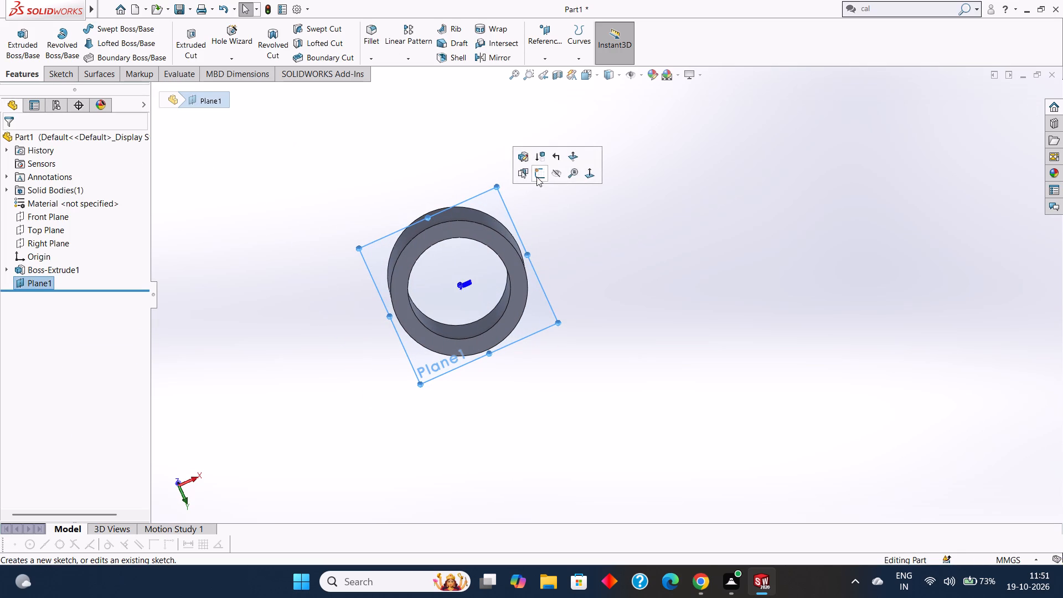
{"action": "left_click", "coordinate": [536, 176]}
{"action": "key", "text": "ctrl+8"}
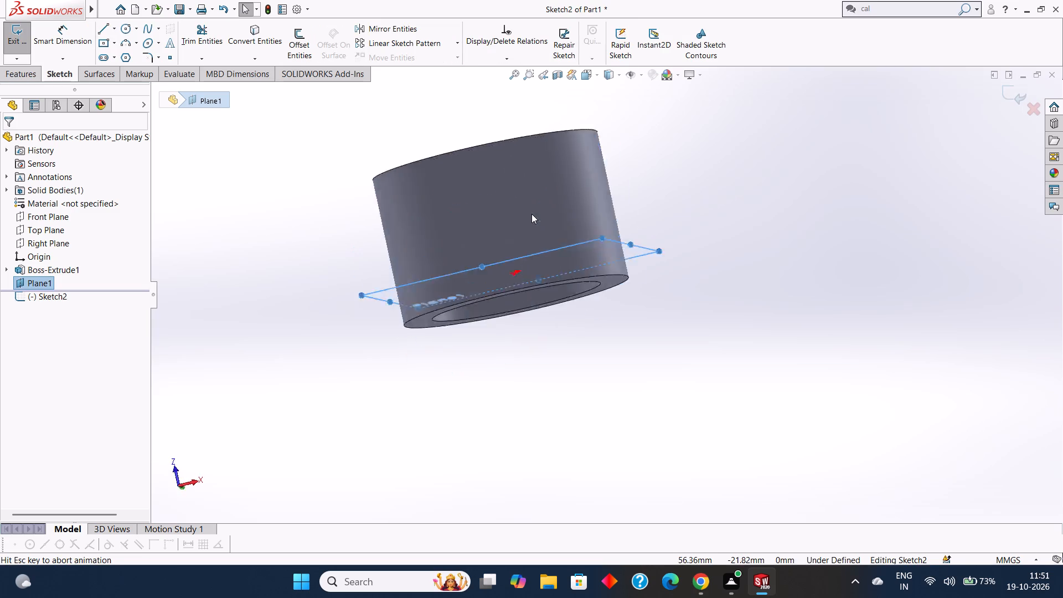
{"action": "left_click", "coordinate": [735, 123]}
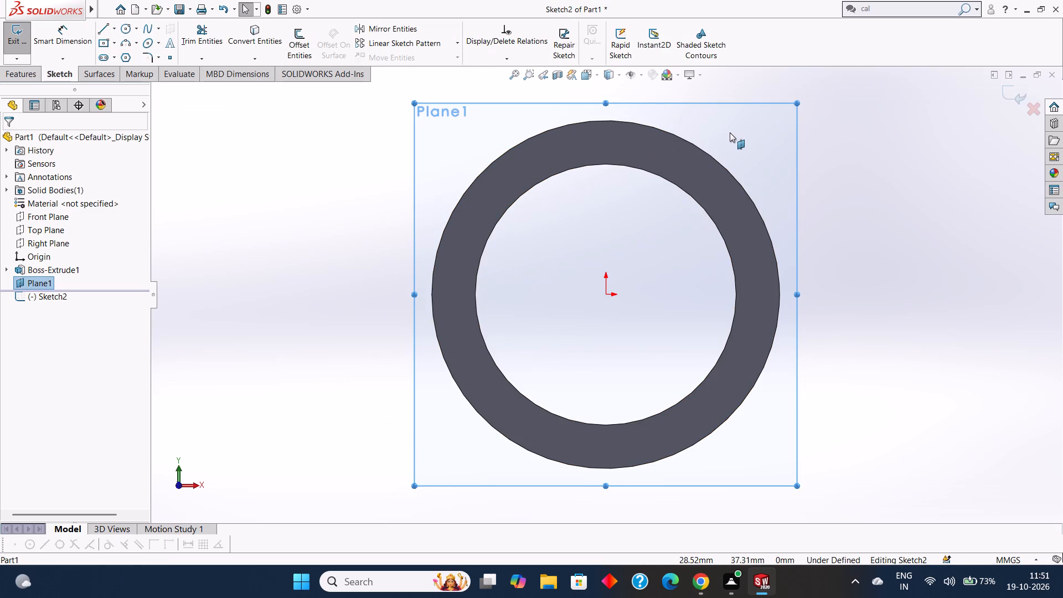
{"action": "key", "text": "ctrl+8"}
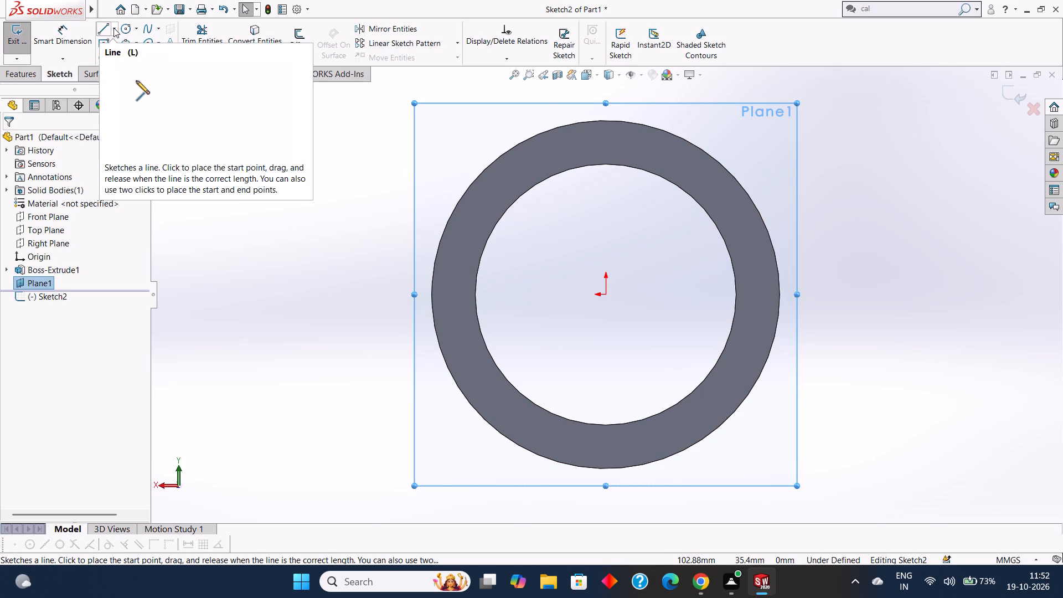
{"action": "left_click", "coordinate": [114, 42]}
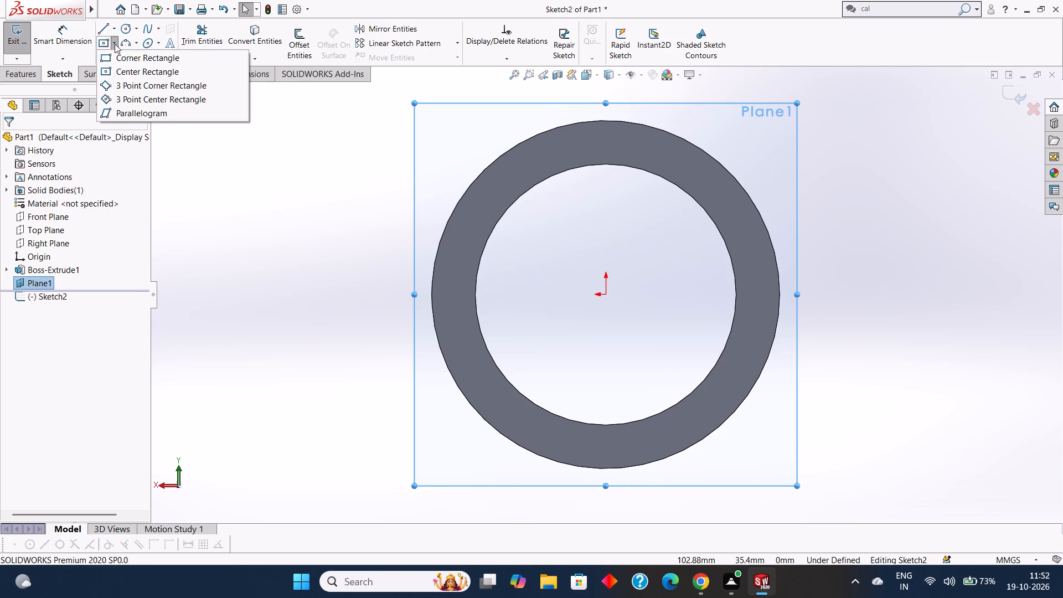
{"action": "left_click", "coordinate": [127, 69]}
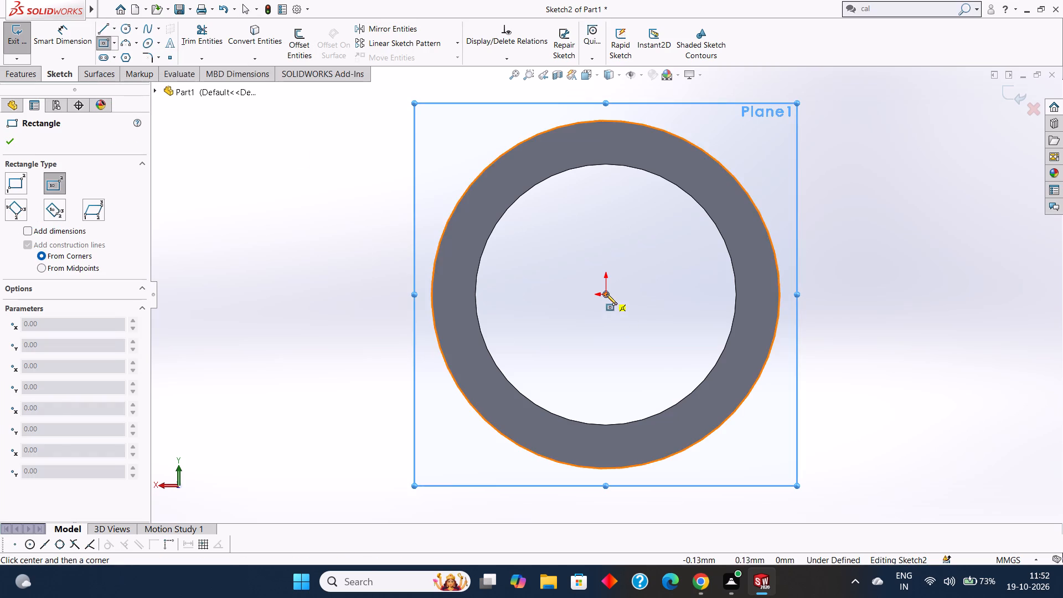
{"action": "left_click_drag", "start_coordinate": [606, 294], "coordinate": [772, 452]}
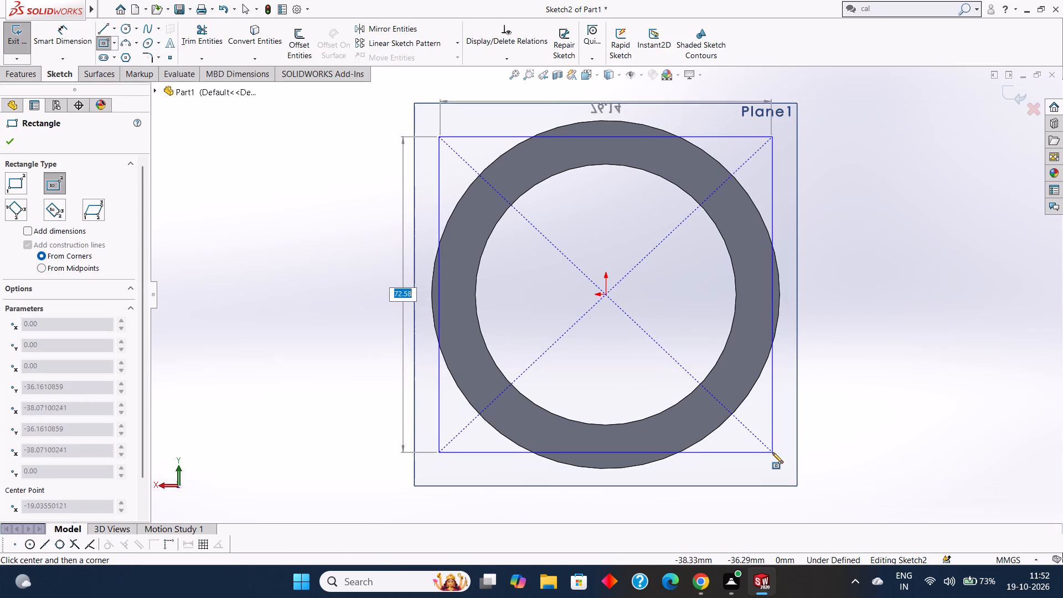
{"action": "left_click_drag", "start_coordinate": [772, 452], "coordinate": [795, 471]}
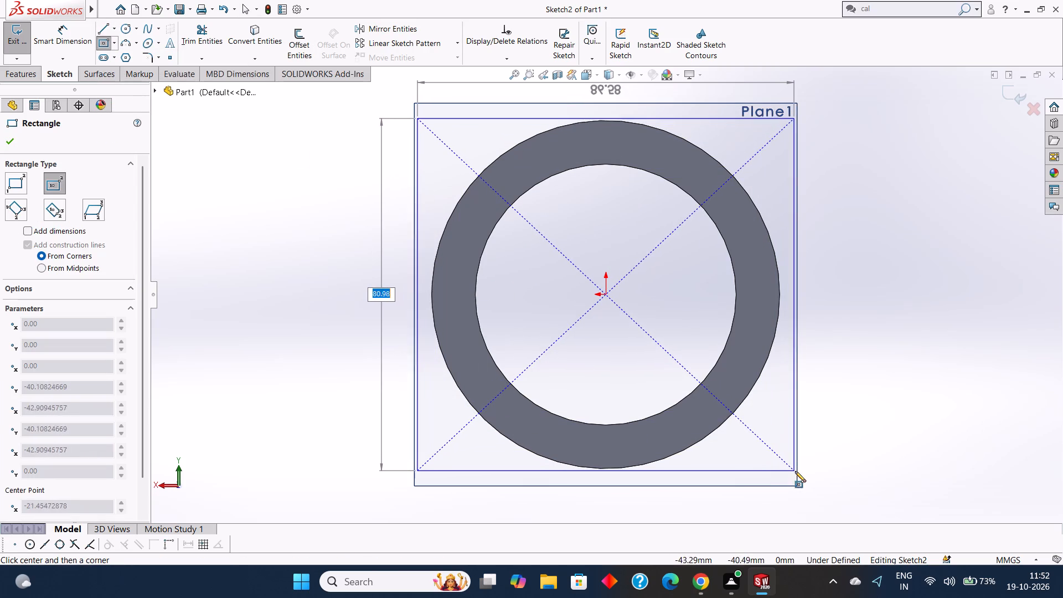
{"action": "left_click_drag", "start_coordinate": [795, 471], "coordinate": [801, 476]}
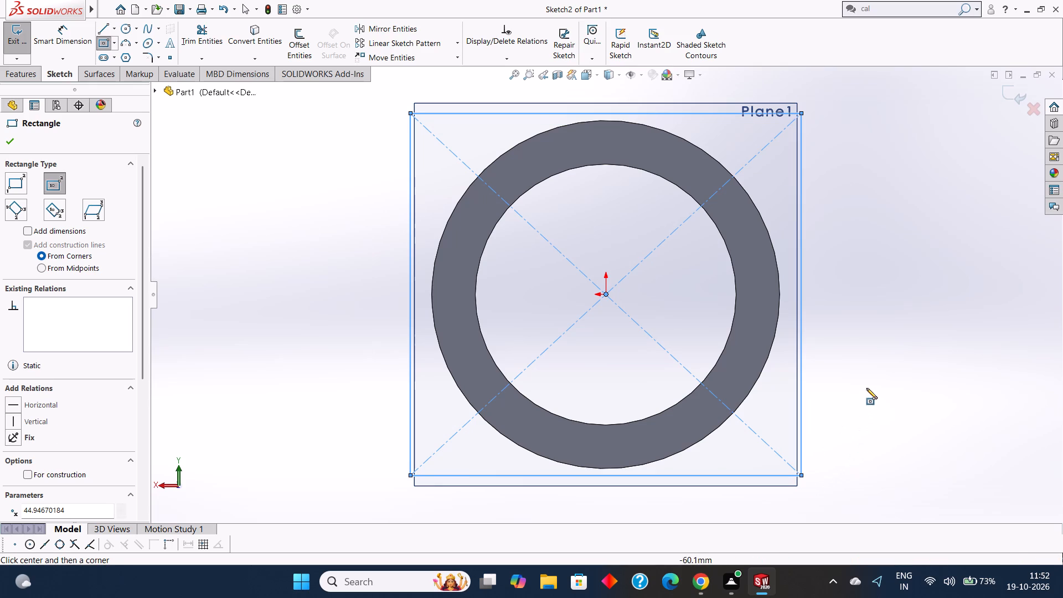
{"action": "left_click", "coordinate": [7, 140]}
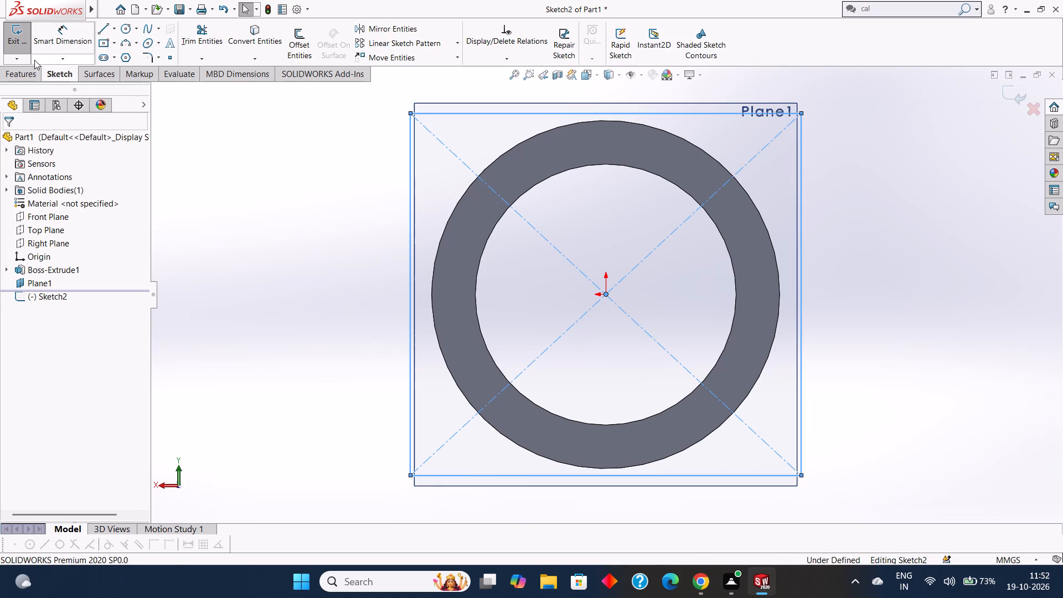
Dimension the rectangle's height and width to 90 mm each.
{"action": "left_click", "coordinate": [47, 34]}
{"action": "left_click", "coordinate": [410, 182]}
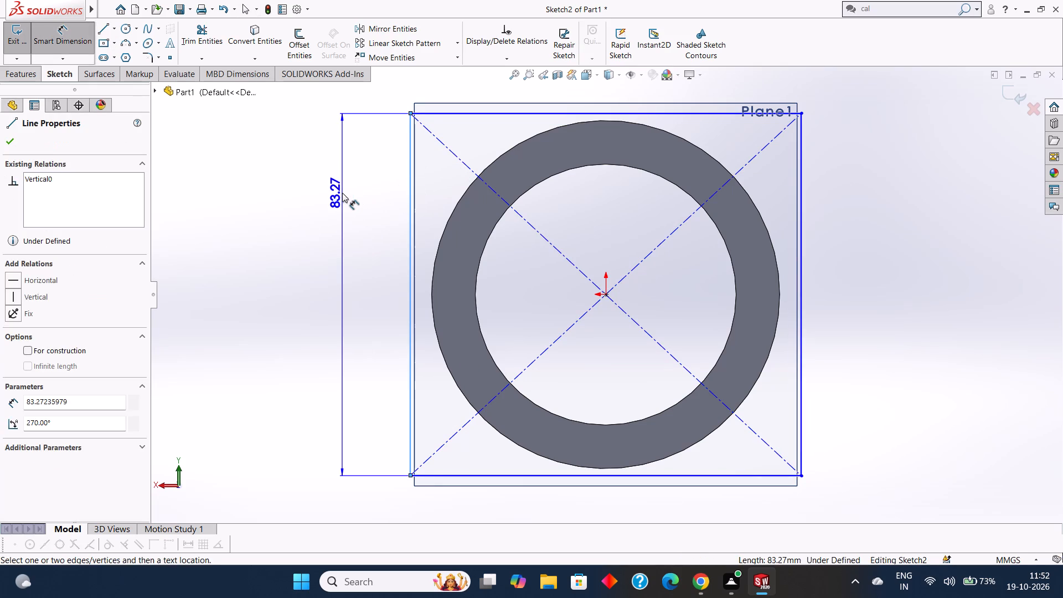
{"action": "left_click", "coordinate": [342, 193]}
{"action": "type", "text": "90"}
{"action": "key", "text": "Return"}
{"action": "scroll", "coordinate": [581, 200], "scroll_direction": "up", "scroll_amount": 3}
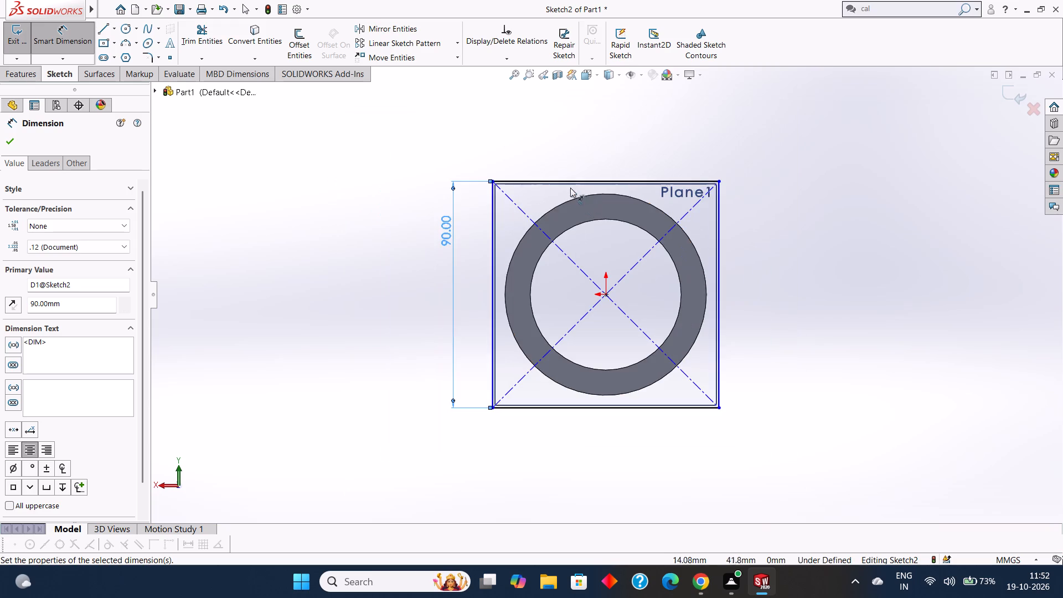
{"action": "scroll", "coordinate": [579, 177], "scroll_direction": "down", "scroll_amount": 3}
{"action": "left_click_drag", "start_coordinate": [620, 205], "coordinate": [619, 199]}
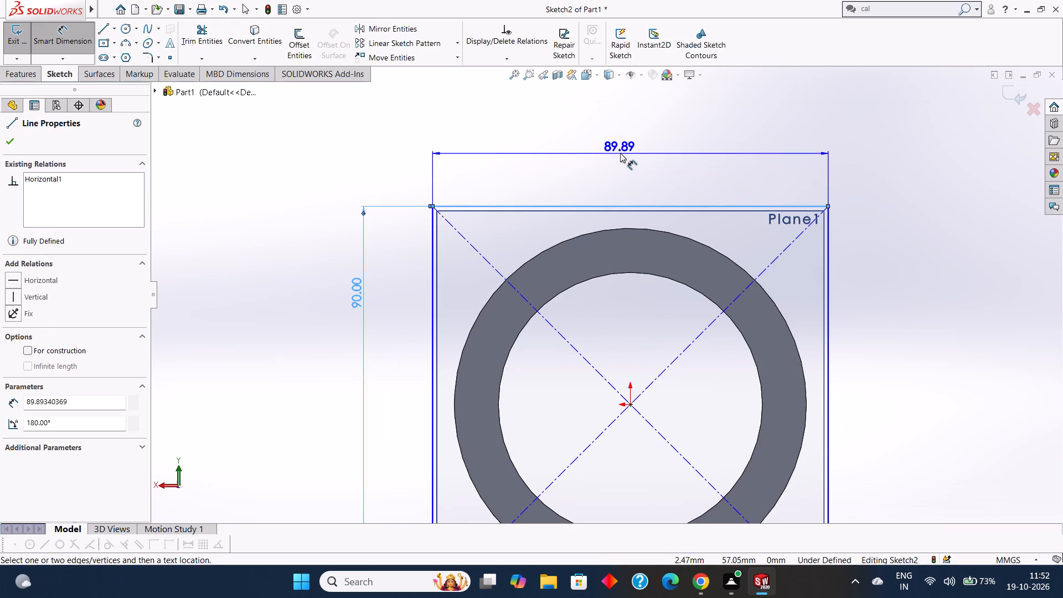
{"action": "left_click", "coordinate": [620, 152]}
{"action": "key", "text": "6"}
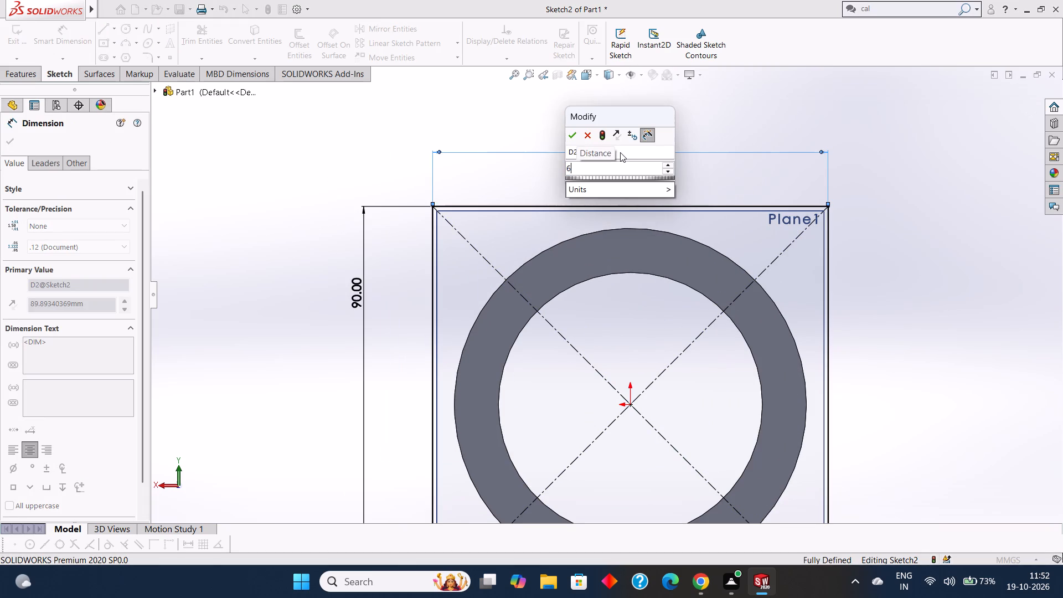
{"action": "key", "text": "BackSpace"}
{"action": "type", "text": "90"}
{"action": "key", "text": "Return"}
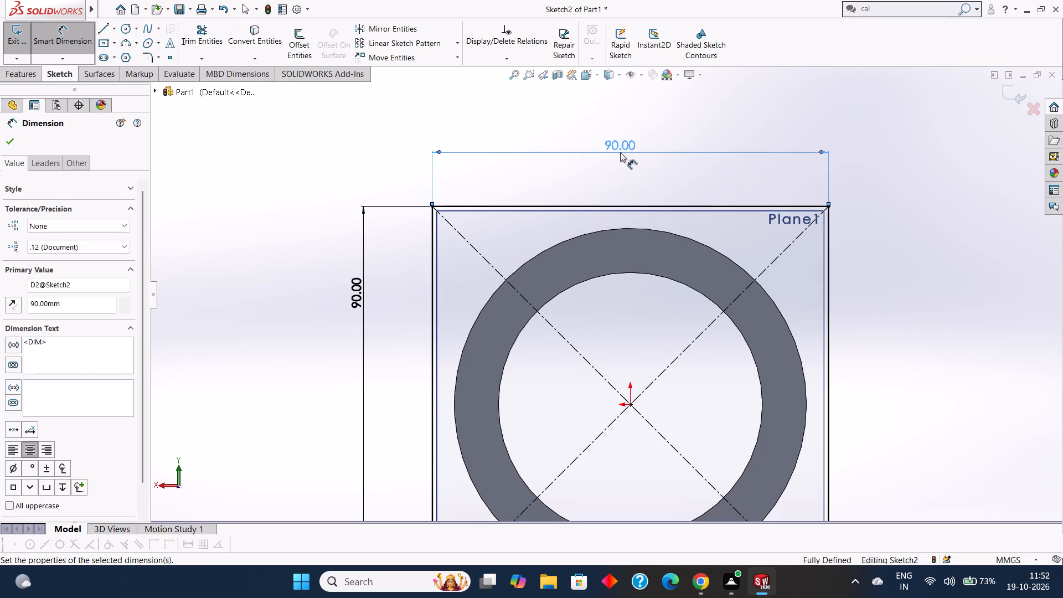
{"action": "left_click", "coordinate": [10, 146]}
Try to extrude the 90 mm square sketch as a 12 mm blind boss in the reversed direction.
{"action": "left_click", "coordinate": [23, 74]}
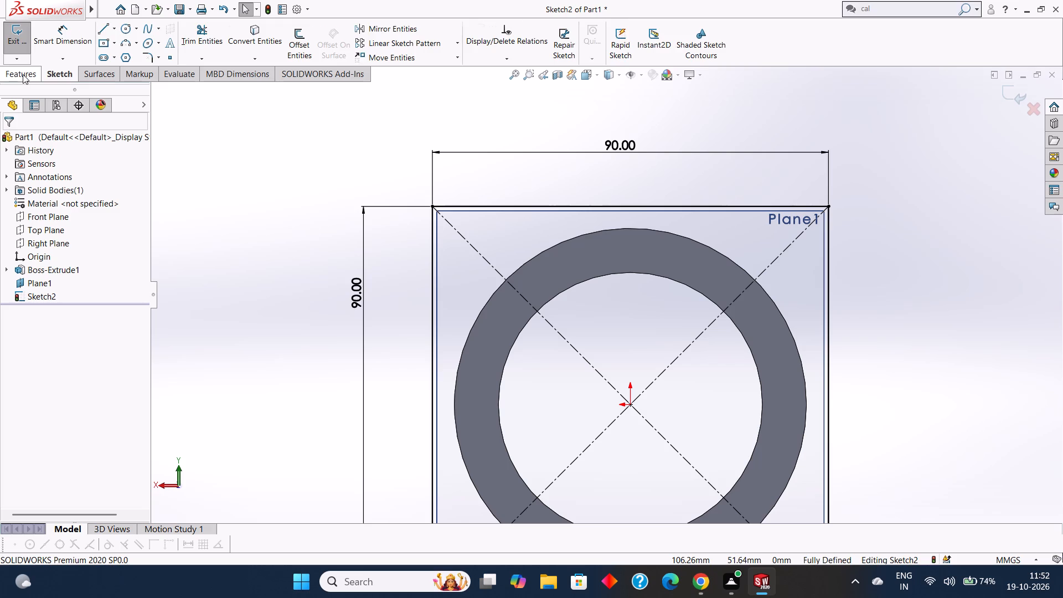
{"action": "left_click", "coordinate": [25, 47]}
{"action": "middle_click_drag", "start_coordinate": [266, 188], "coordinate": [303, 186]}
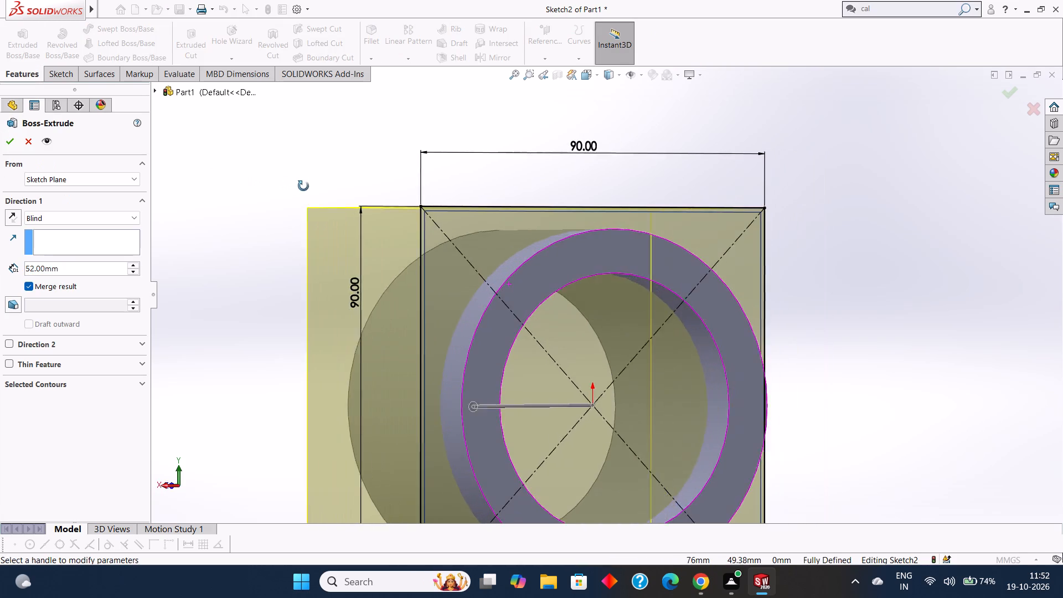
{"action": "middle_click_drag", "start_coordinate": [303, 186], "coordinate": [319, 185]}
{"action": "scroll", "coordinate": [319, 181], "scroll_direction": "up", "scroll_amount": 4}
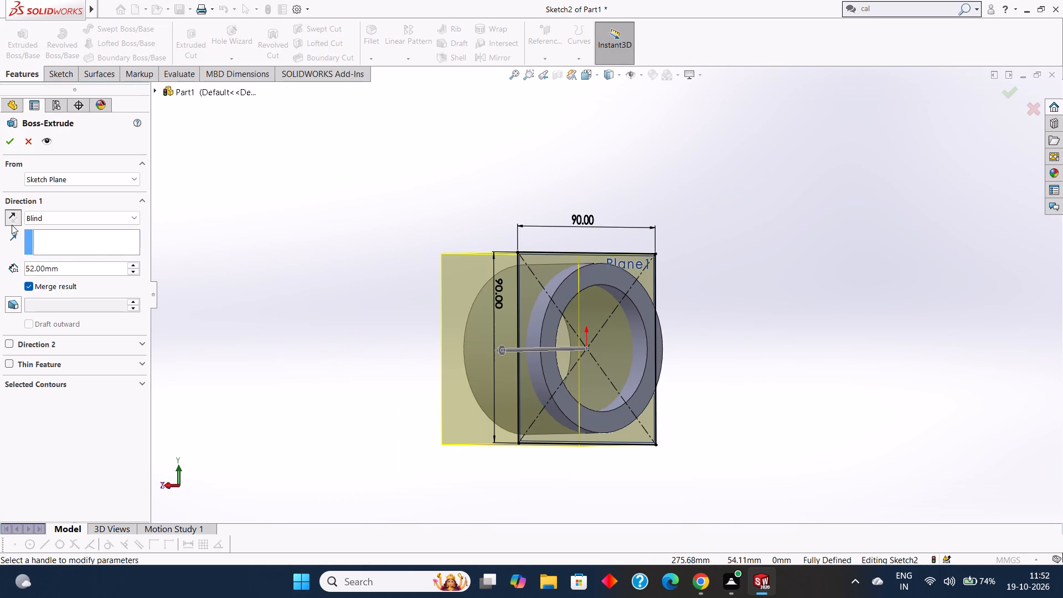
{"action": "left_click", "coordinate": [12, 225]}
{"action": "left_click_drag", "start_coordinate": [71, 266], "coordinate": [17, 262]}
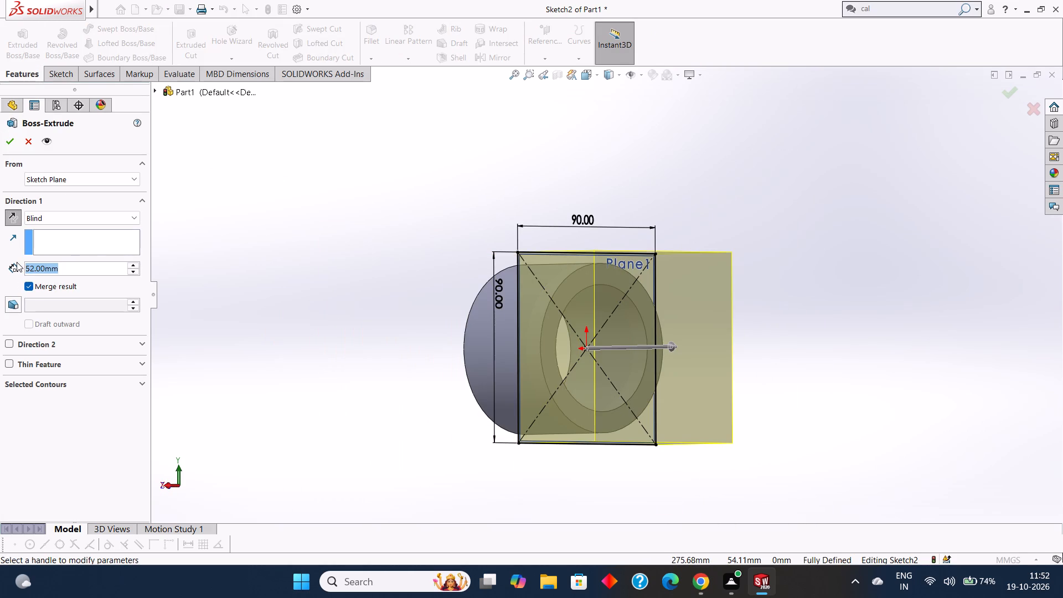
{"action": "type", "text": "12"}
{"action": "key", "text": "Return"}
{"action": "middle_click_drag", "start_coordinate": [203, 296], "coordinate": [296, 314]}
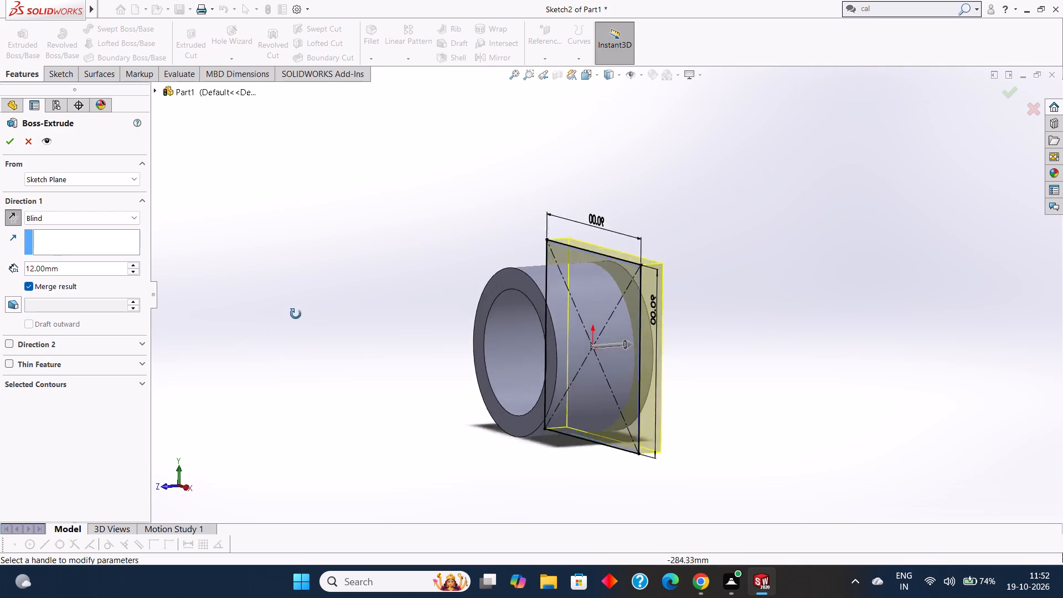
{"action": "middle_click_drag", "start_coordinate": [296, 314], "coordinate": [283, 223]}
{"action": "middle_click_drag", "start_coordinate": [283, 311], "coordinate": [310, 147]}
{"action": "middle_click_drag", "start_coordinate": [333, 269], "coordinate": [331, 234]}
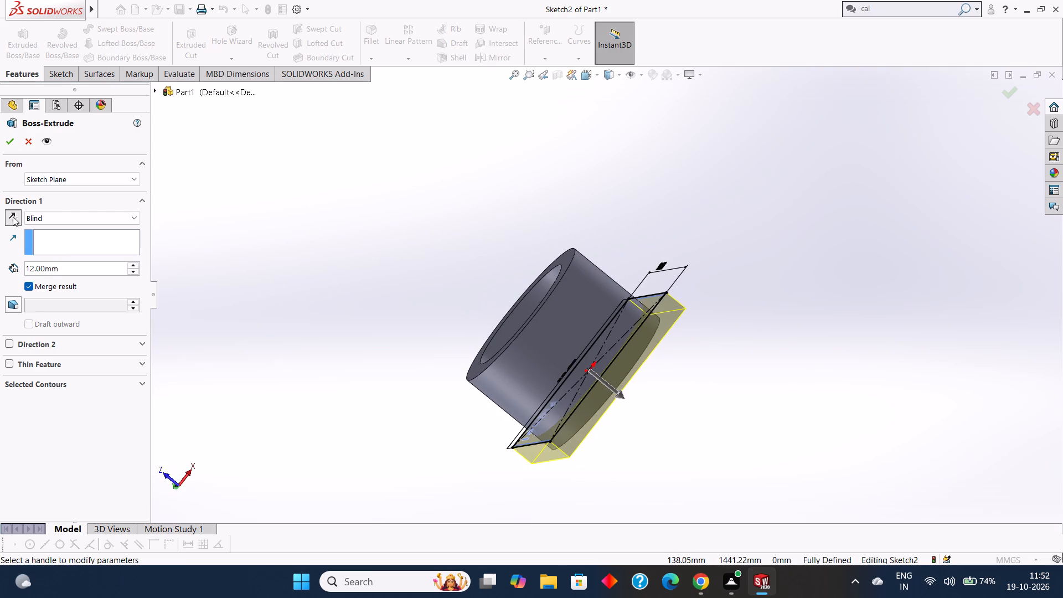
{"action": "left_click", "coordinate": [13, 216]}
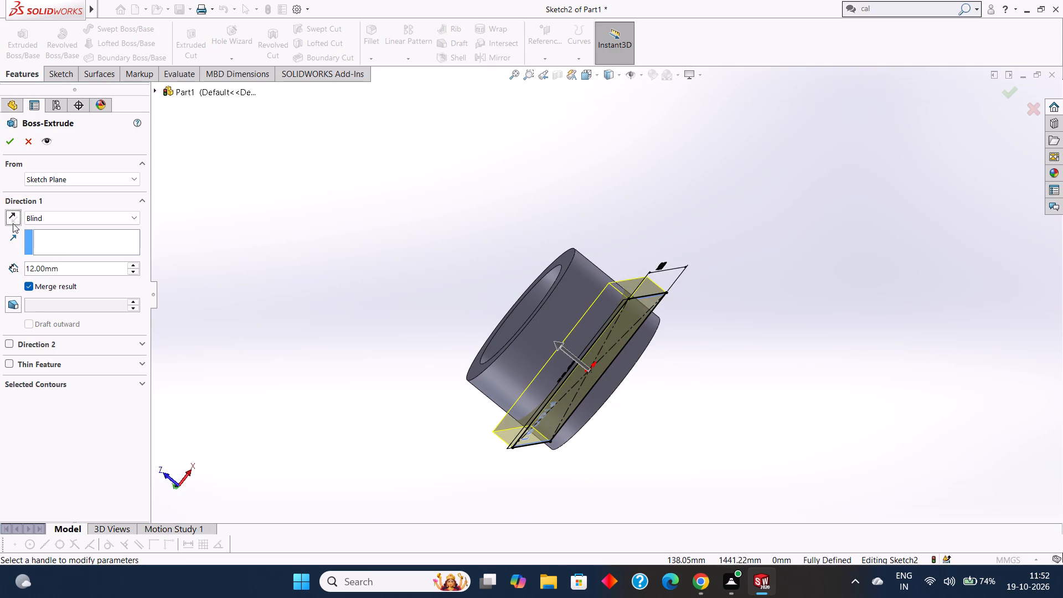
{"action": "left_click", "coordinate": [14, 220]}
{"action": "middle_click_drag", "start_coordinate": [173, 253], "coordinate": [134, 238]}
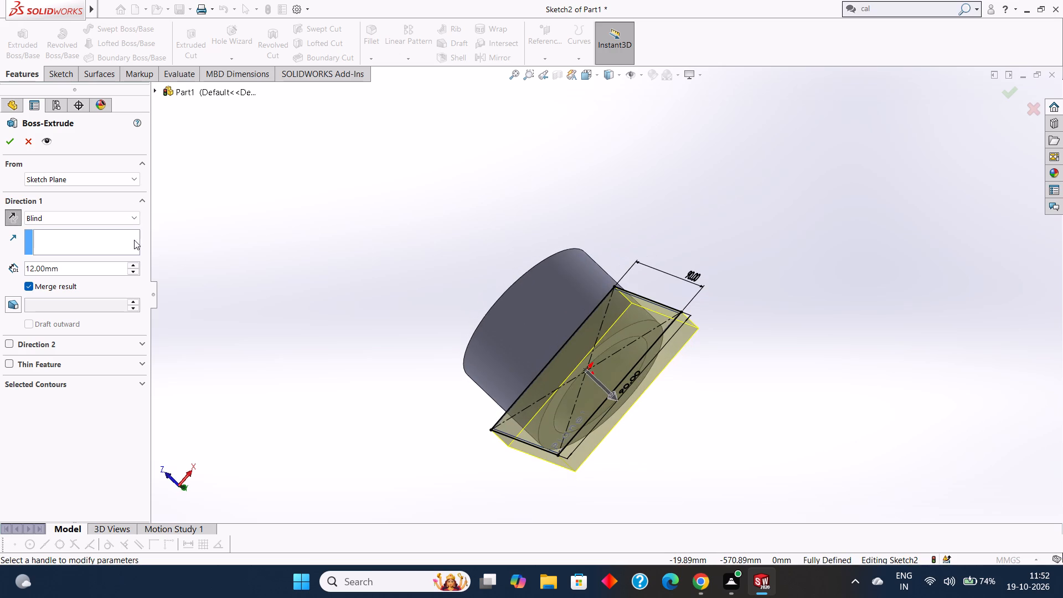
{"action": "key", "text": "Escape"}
Undo the square's dimensions, its rectangle sketch and the 10 mm offset plane, back to the bare ring body.
{"action": "key", "text": "ctrl+z"}
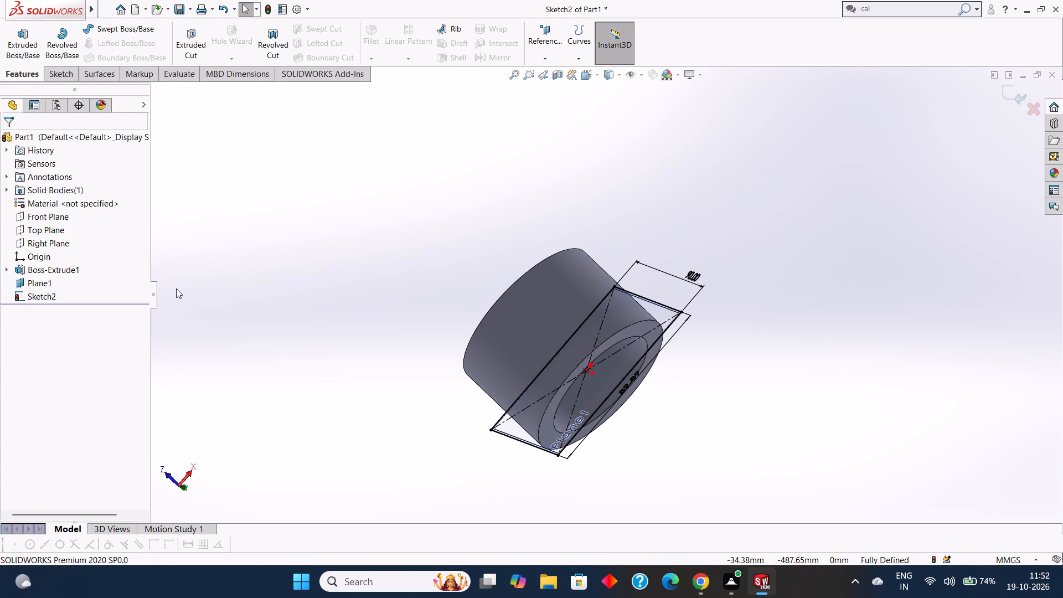
{"action": "key", "text": "ctrl+z"}
{"action": "key", "text": "ctrl+z"}
{"action": "key", "text": "ctrl+z"}
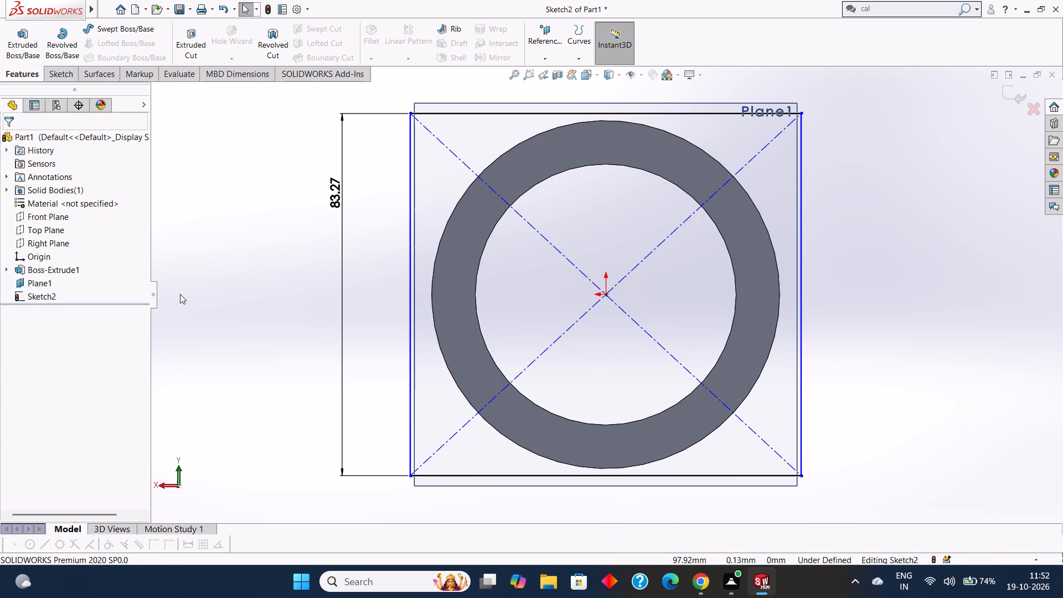
{"action": "key", "text": "ctrl+z"}
{"action": "middle_click_drag", "start_coordinate": [208, 265], "coordinate": [317, 291]}
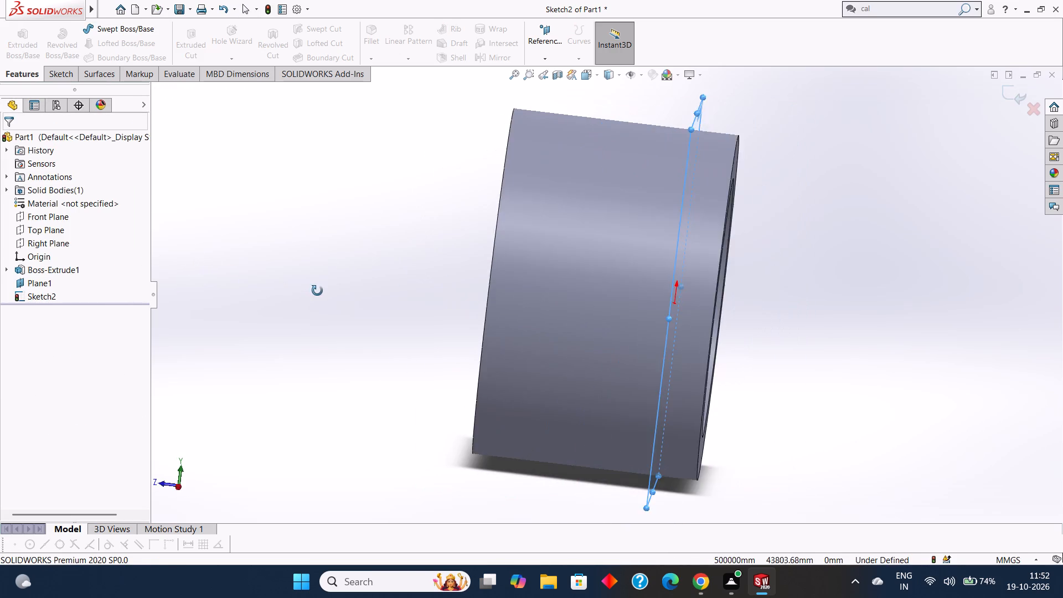
{"action": "middle_click_drag", "start_coordinate": [317, 291], "coordinate": [282, 286]}
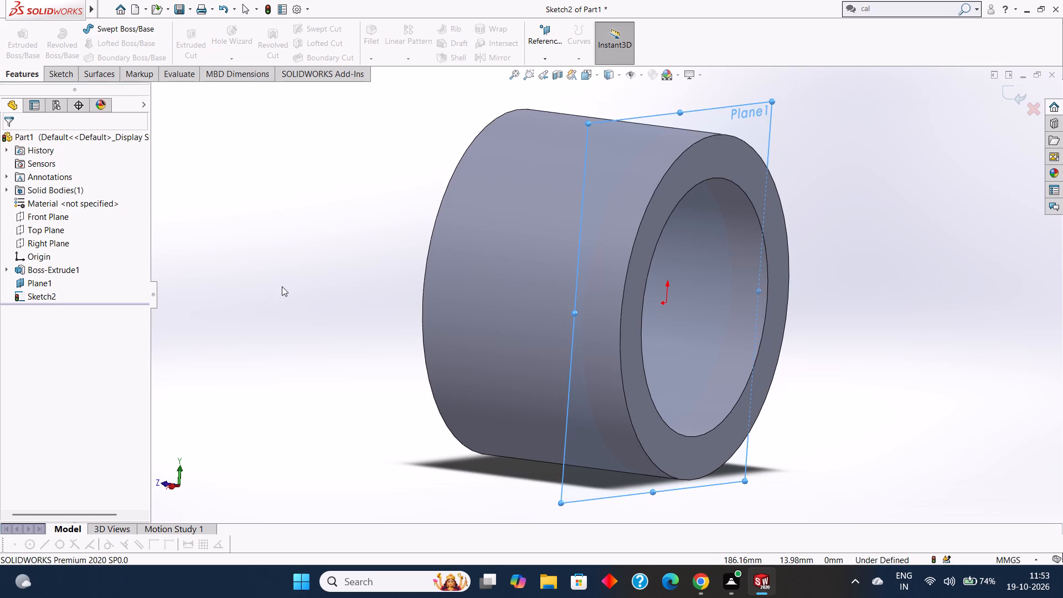
{"action": "key", "text": "ctrl+z"}
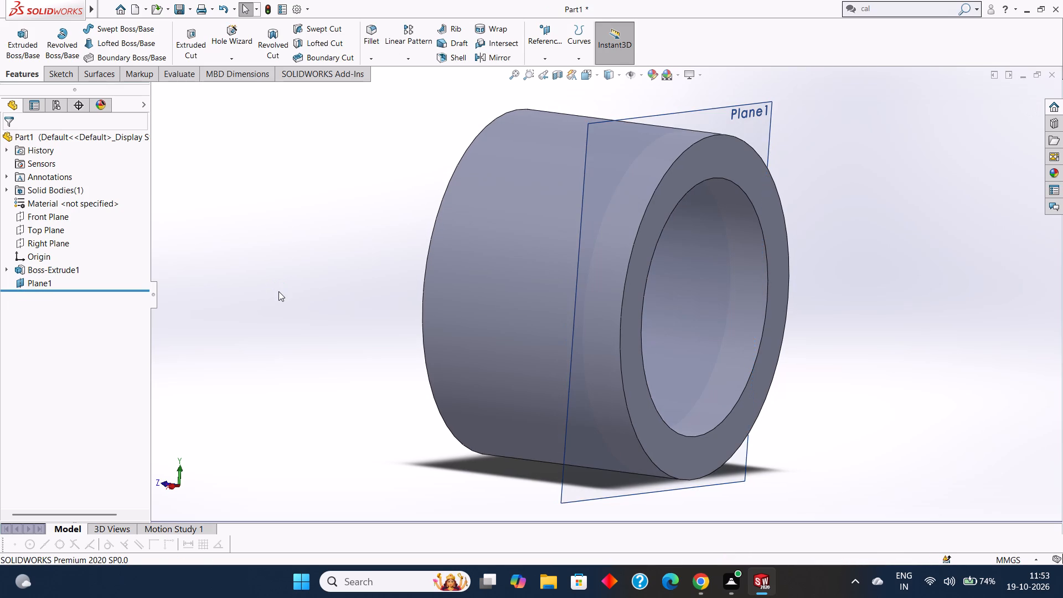
{"action": "key", "text": "ctrl+z"}
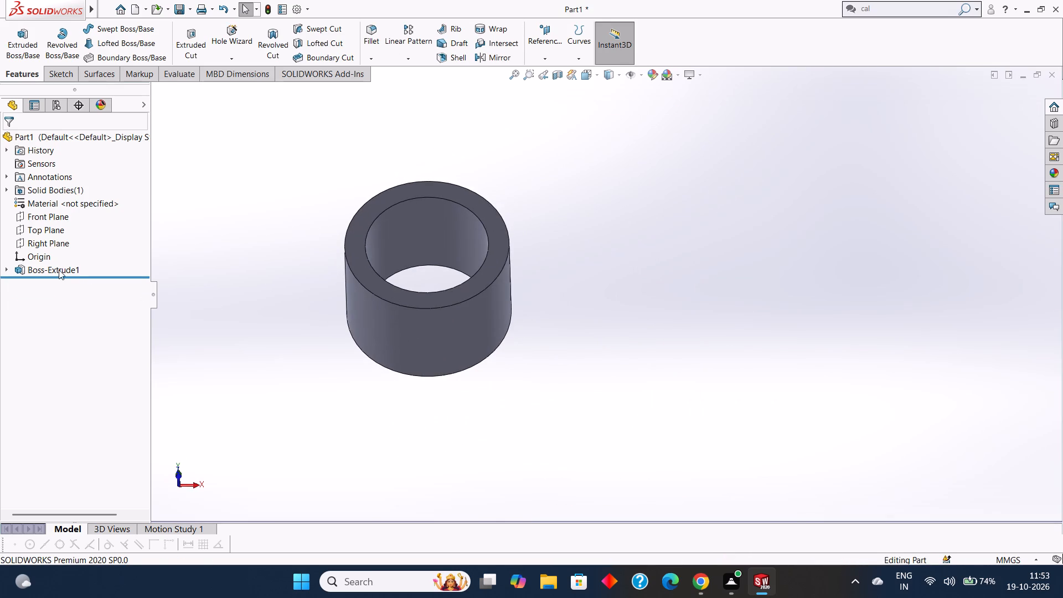
Create a reference plane from the Front Plane with an offset distance of 0 mm.
{"action": "middle_click_drag", "start_coordinate": [310, 178], "coordinate": [298, 157]}
{"action": "scroll", "coordinate": [298, 157], "scroll_direction": "down", "scroll_amount": 1}
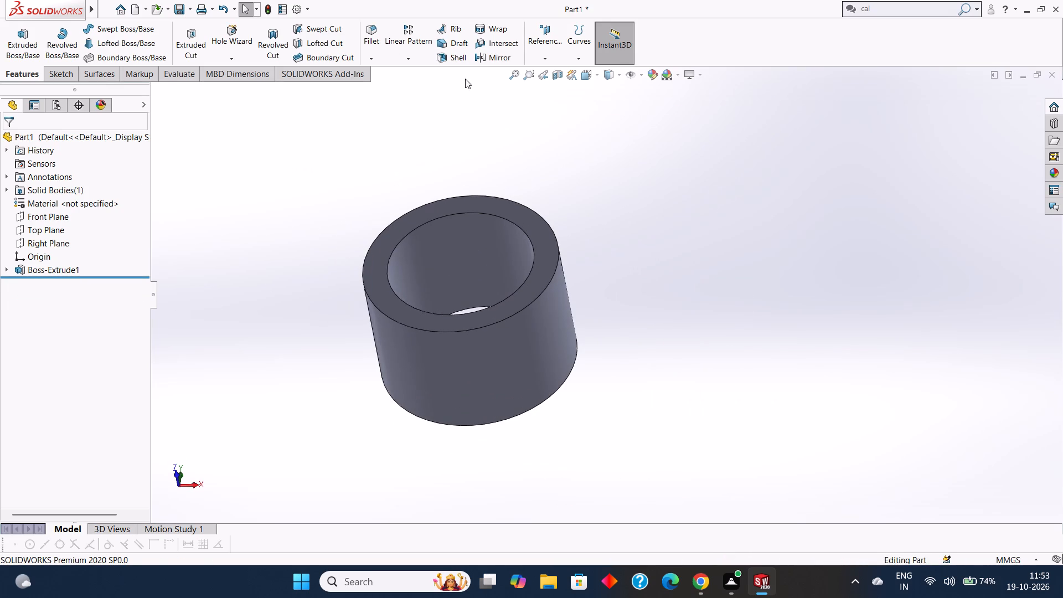
{"action": "left_click", "coordinate": [408, 61]}
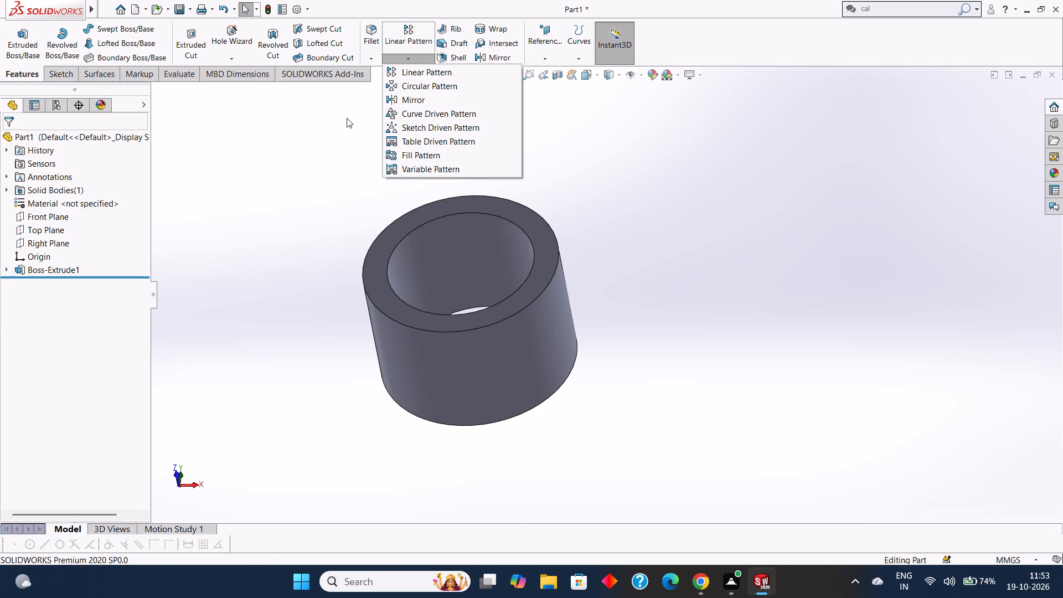
{"action": "left_click", "coordinate": [347, 118]}
{"action": "left_click", "coordinate": [553, 58]}
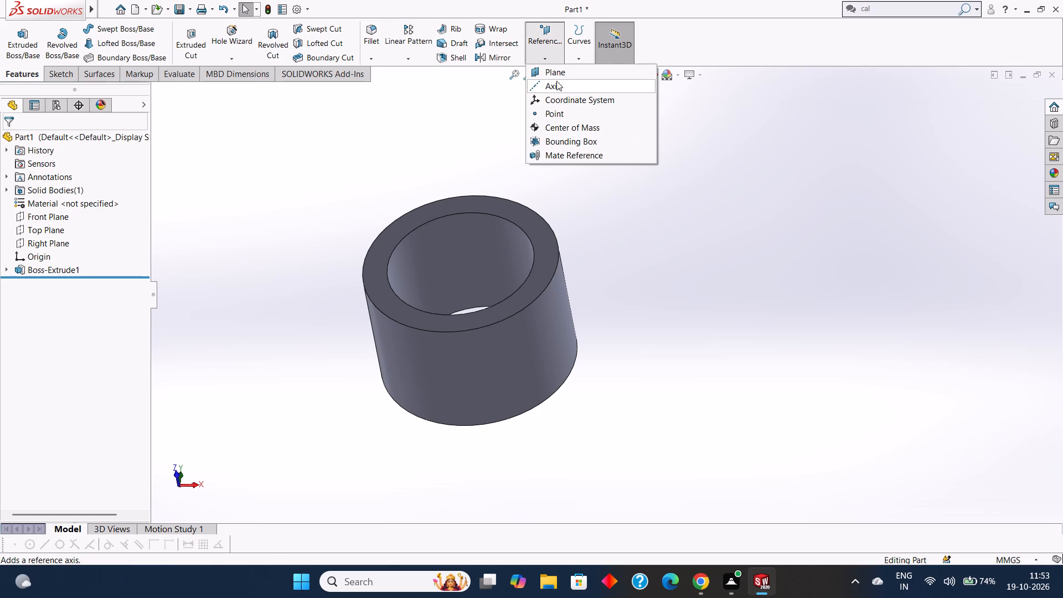
{"action": "left_click", "coordinate": [557, 76]}
{"action": "middle_click_drag", "start_coordinate": [544, 132], "coordinate": [512, 131]}
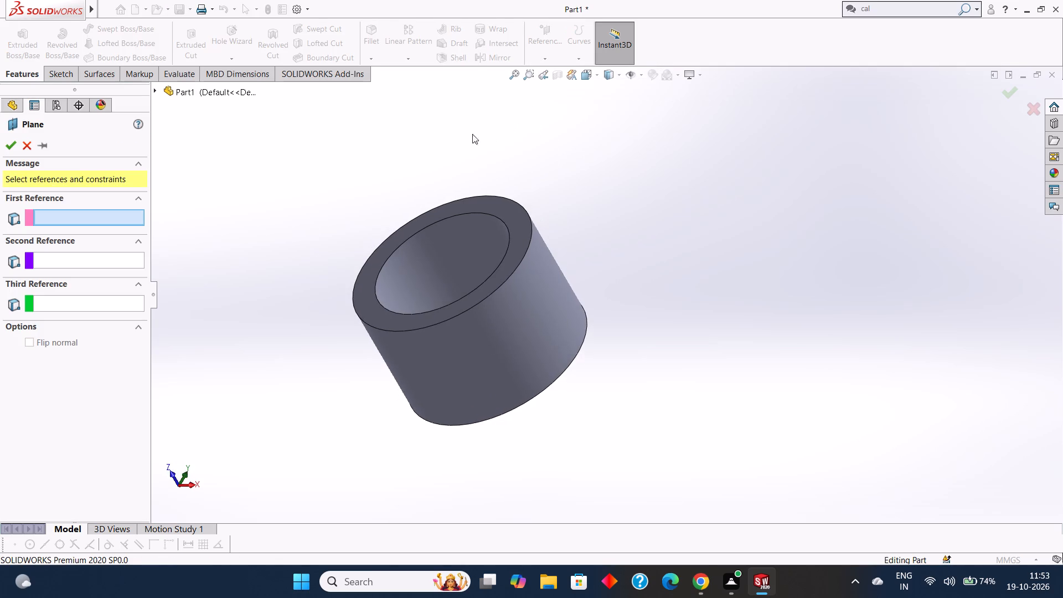
{"action": "left_click", "coordinate": [158, 90]}
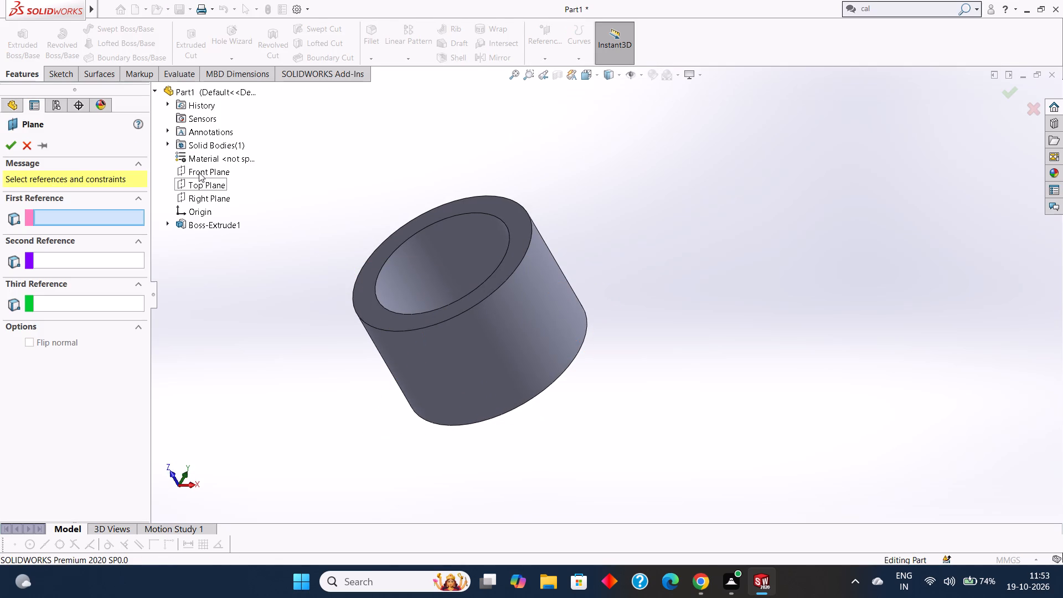
{"action": "left_click", "coordinate": [199, 171]}
{"action": "middle_click_drag", "start_coordinate": [761, 180], "coordinate": [697, 179]}
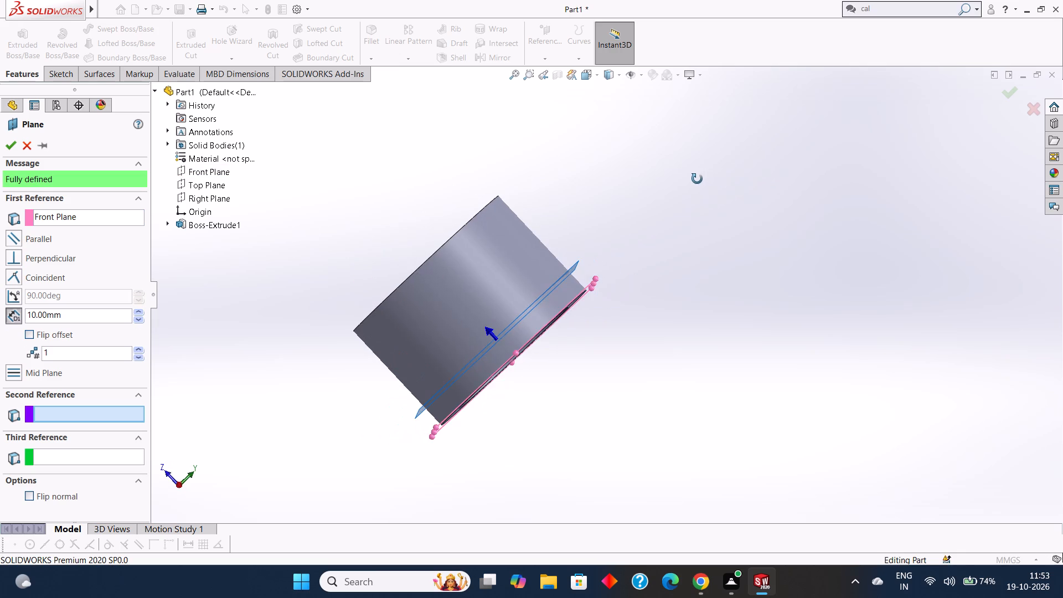
{"action": "middle_click_drag", "start_coordinate": [697, 179], "coordinate": [696, 178]}
{"action": "left_click_drag", "start_coordinate": [98, 314], "coordinate": [0, 317]}
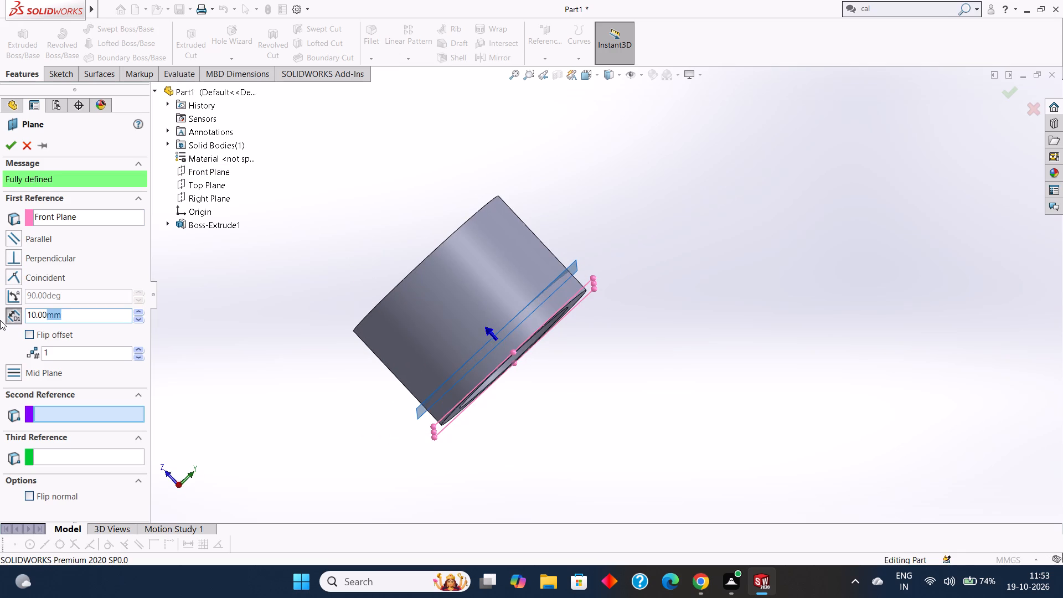
{"action": "key", "text": "0"}
{"action": "key", "text": "Return"}
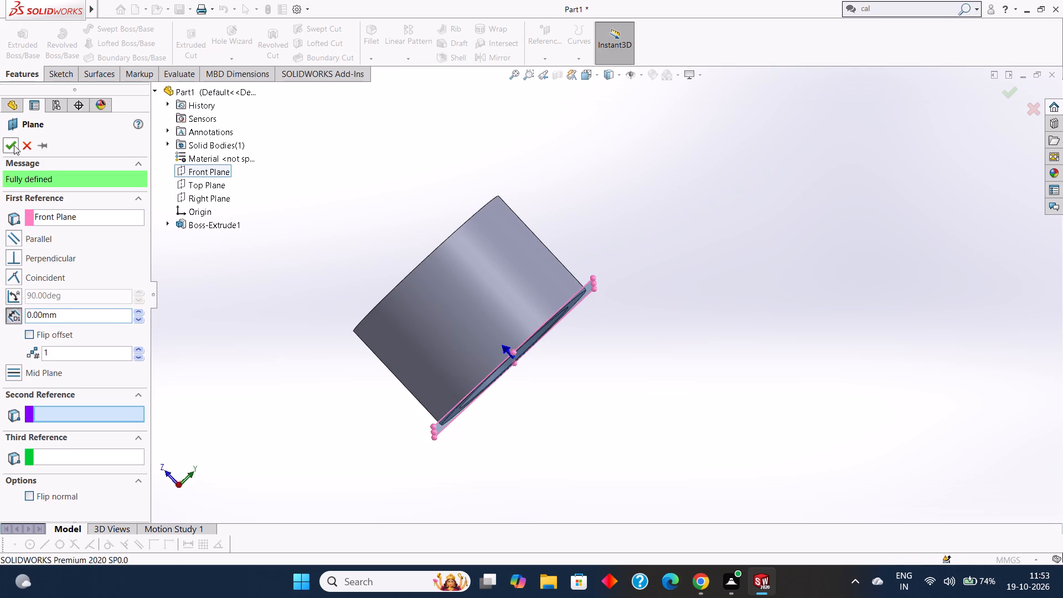
{"action": "left_click", "coordinate": [14, 145]}
Sketch a center rectangle on the new zero-offset plane, centred on the origin and about 114 mm wide.
{"action": "middle_click_drag", "start_coordinate": [597, 165], "coordinate": [636, 270]}
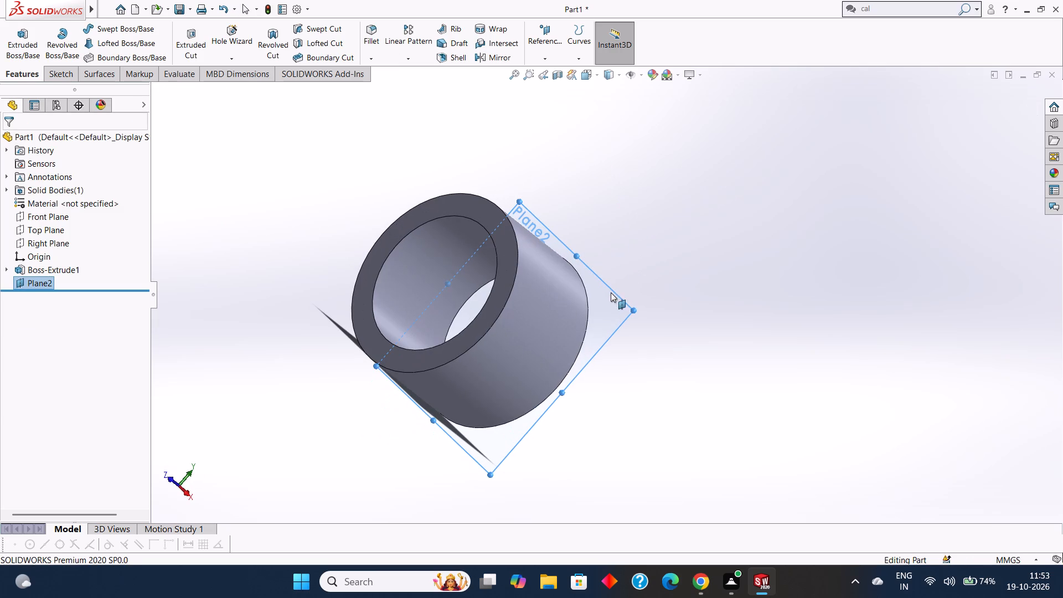
{"action": "left_click", "coordinate": [611, 292]}
{"action": "left_click", "coordinate": [659, 259]}
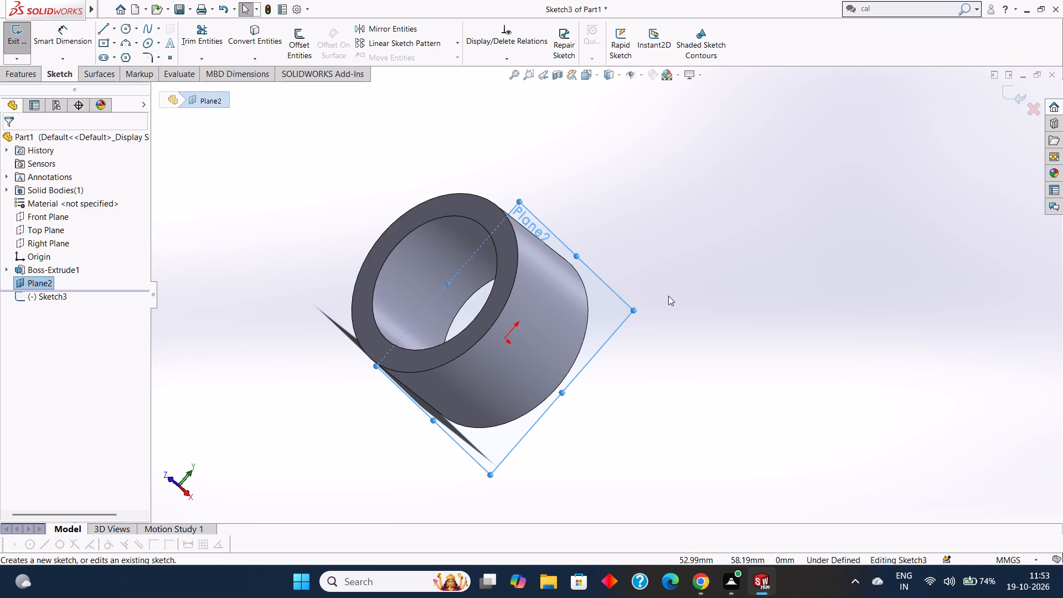
{"action": "key", "text": "ctrl+8"}
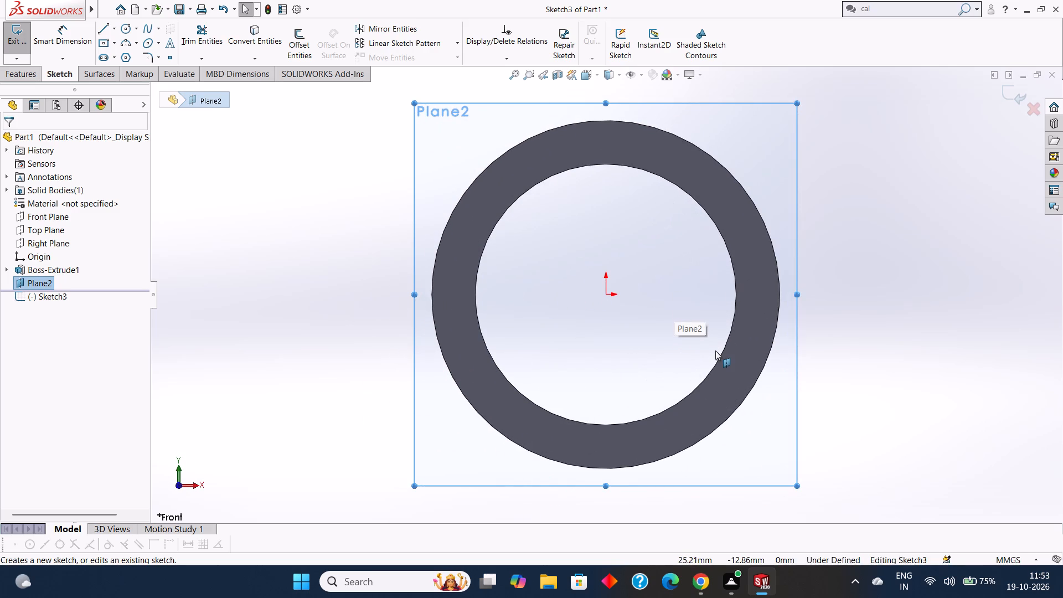
{"action": "scroll", "coordinate": [634, 218], "scroll_direction": "up", "scroll_amount": 2}
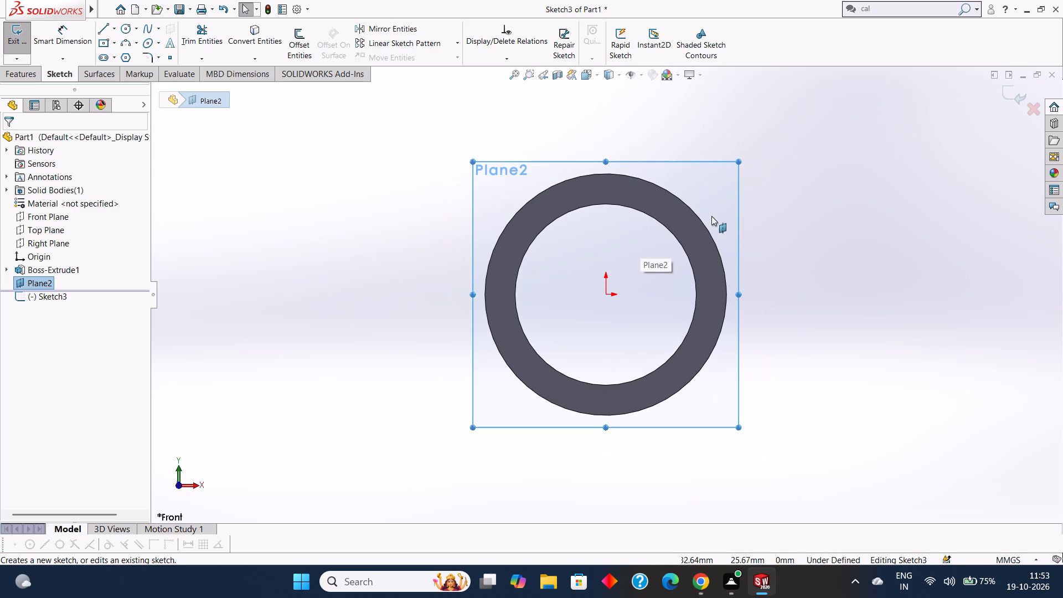
{"action": "middle_click_drag", "start_coordinate": [798, 223], "coordinate": [789, 219]}
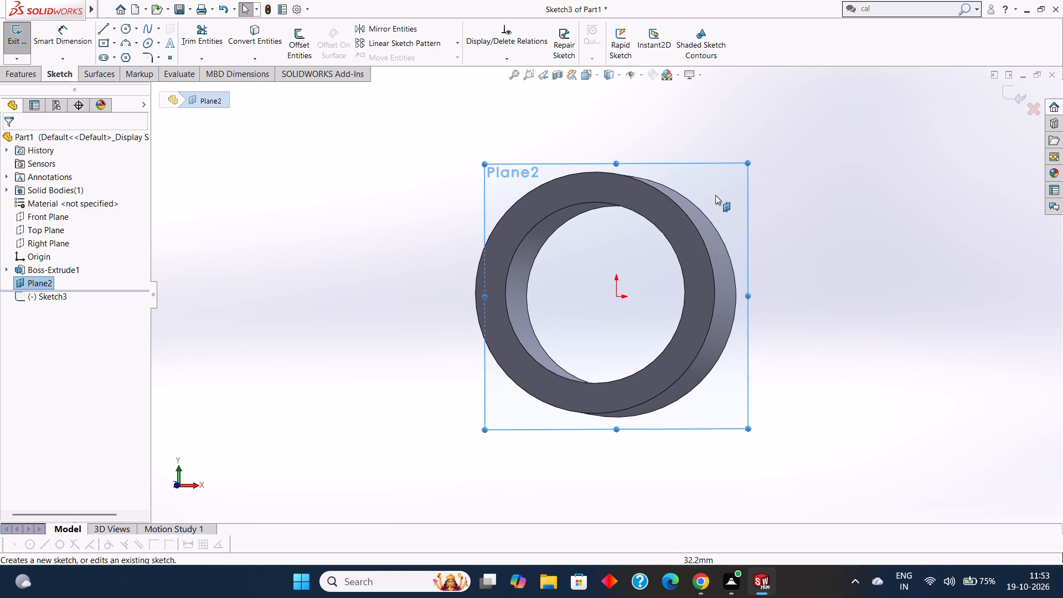
{"action": "left_click", "coordinate": [724, 187]}
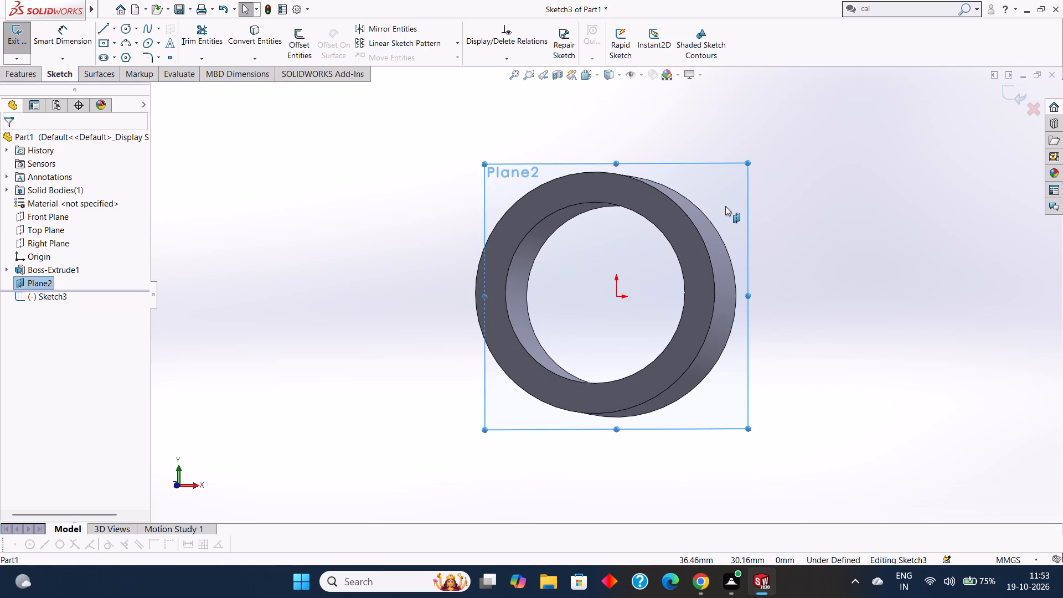
{"action": "key", "text": "ctrl+8"}
{"action": "left_click", "coordinate": [753, 145]}
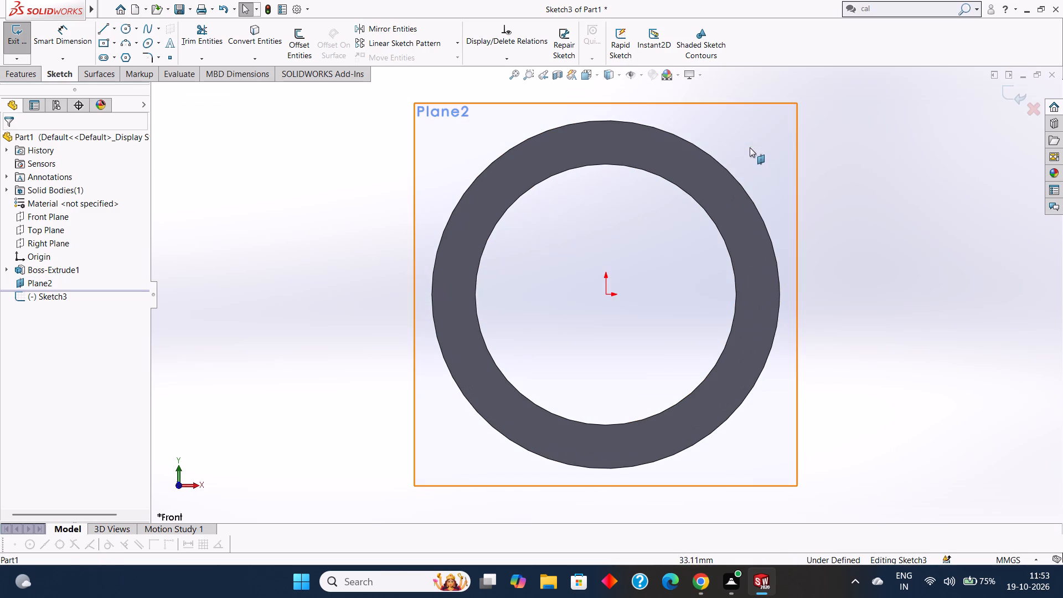
{"action": "key", "text": "ctrl+8"}
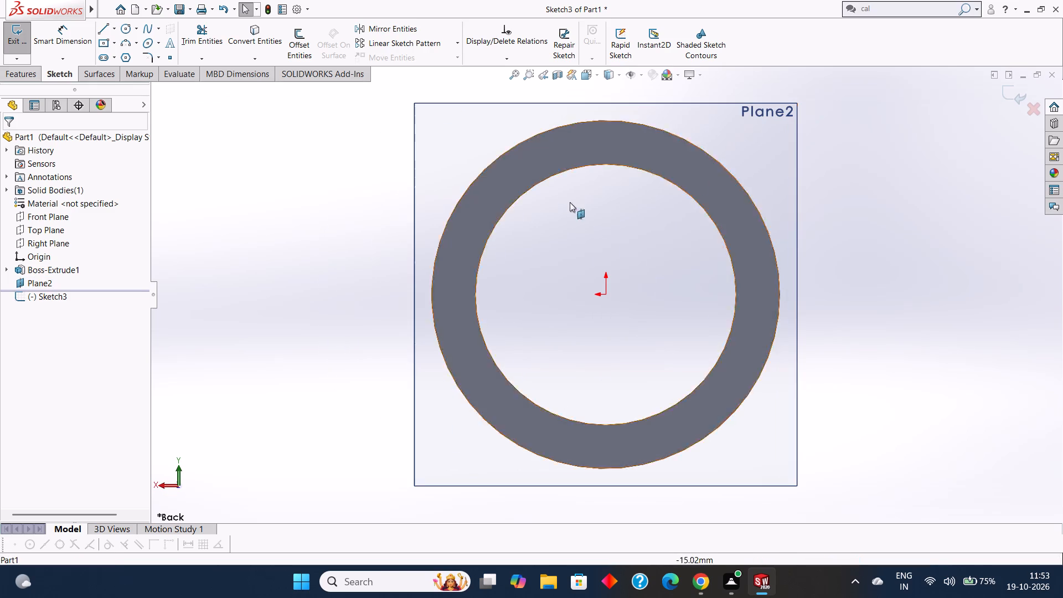
{"action": "left_click", "coordinate": [113, 43]}
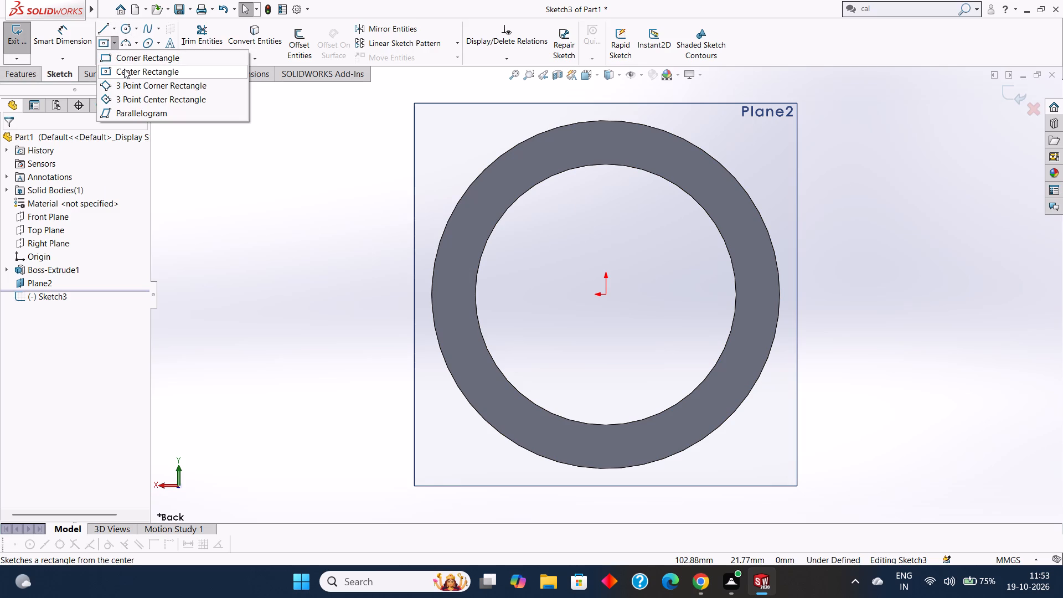
{"action": "left_click", "coordinate": [125, 69]}
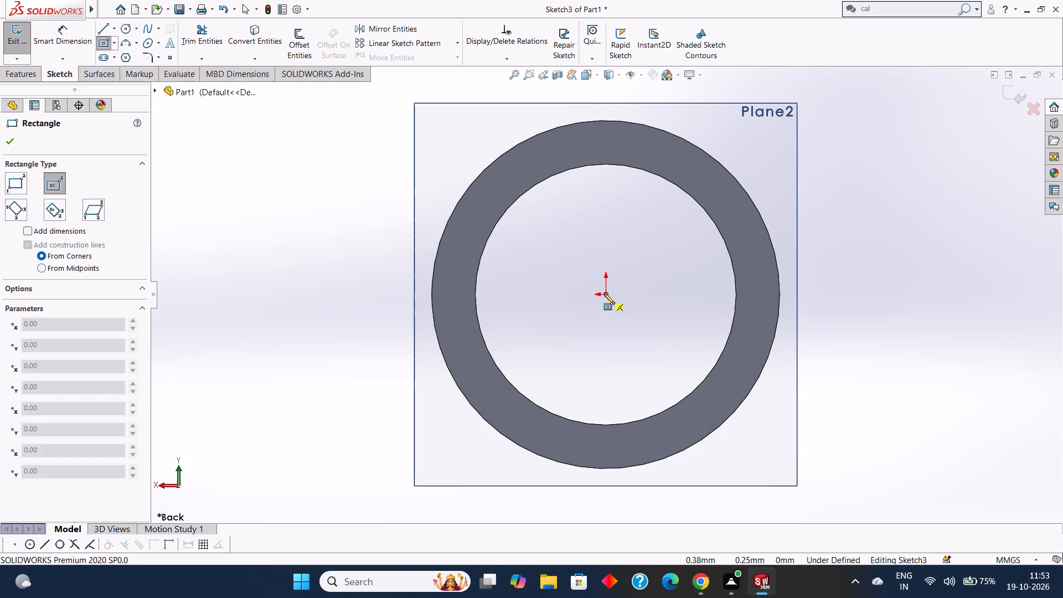
{"action": "left_click_drag", "start_coordinate": [606, 293], "coordinate": [850, 474]}
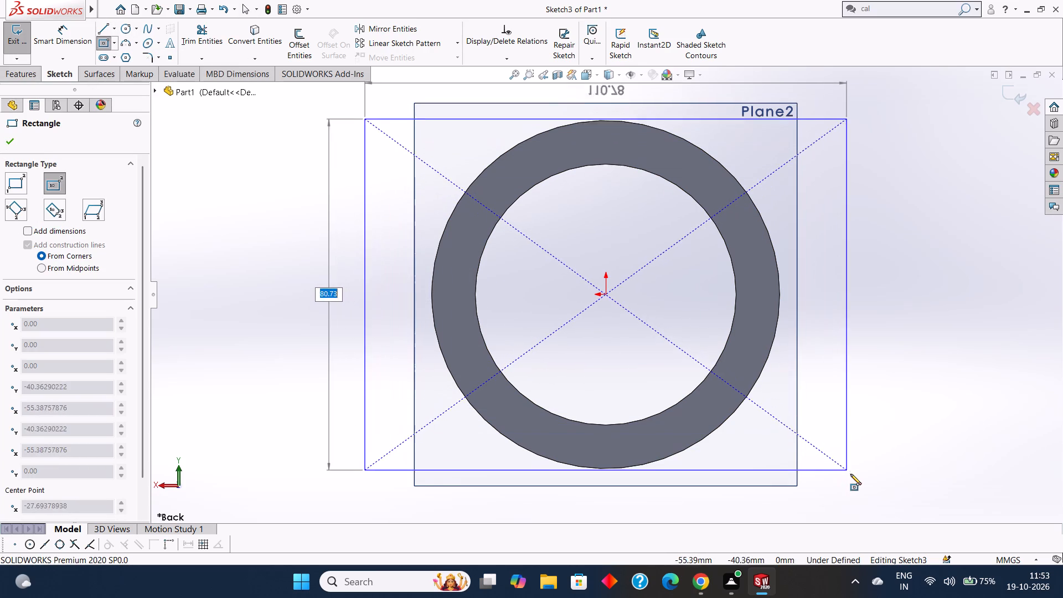
{"action": "left_click_drag", "start_coordinate": [850, 474], "coordinate": [854, 488]}
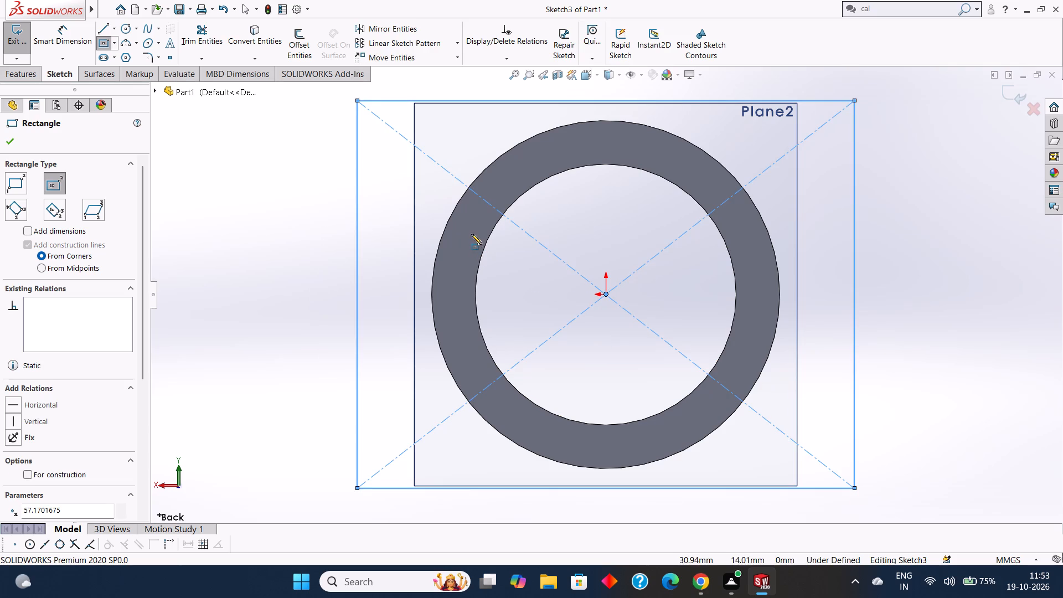
{"action": "key", "text": "Escape"}
Dimension the center rectangle's height and width to 90 mm each.
{"action": "left_click", "coordinate": [70, 37]}
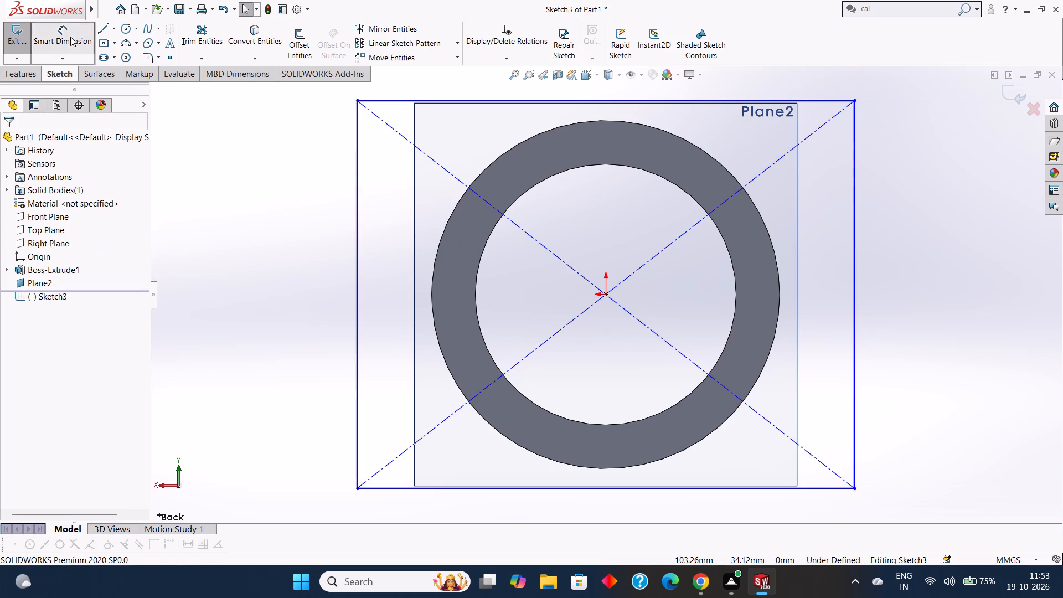
{"action": "left_click_drag", "start_coordinate": [356, 176], "coordinate": [350, 173]}
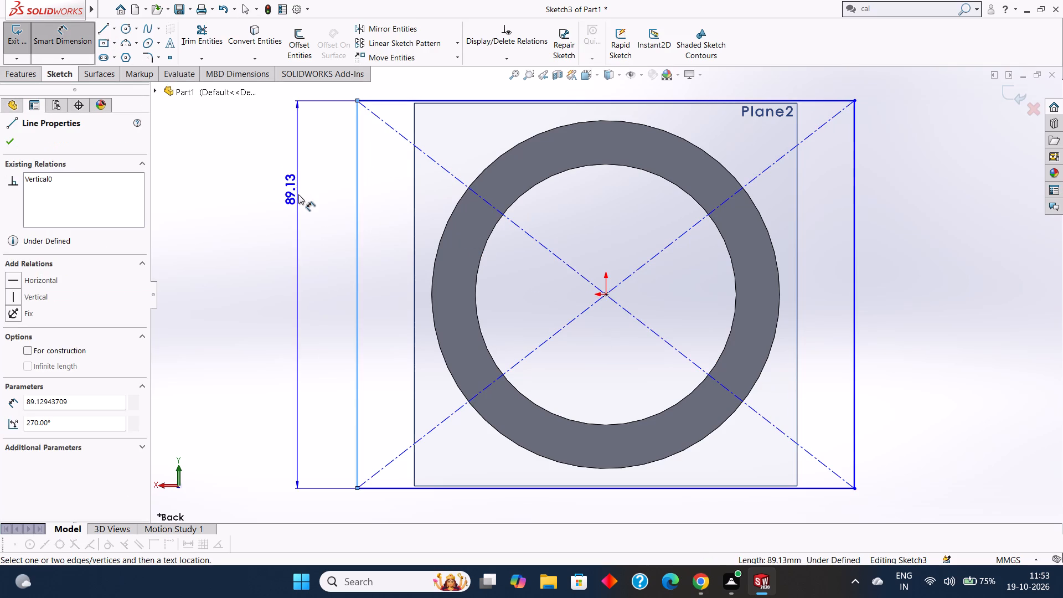
{"action": "left_click", "coordinate": [300, 197]}
{"action": "type", "text": "90"}
{"action": "key", "text": "Return"}
{"action": "scroll", "coordinate": [627, 173], "scroll_direction": "up", "scroll_amount": 2}
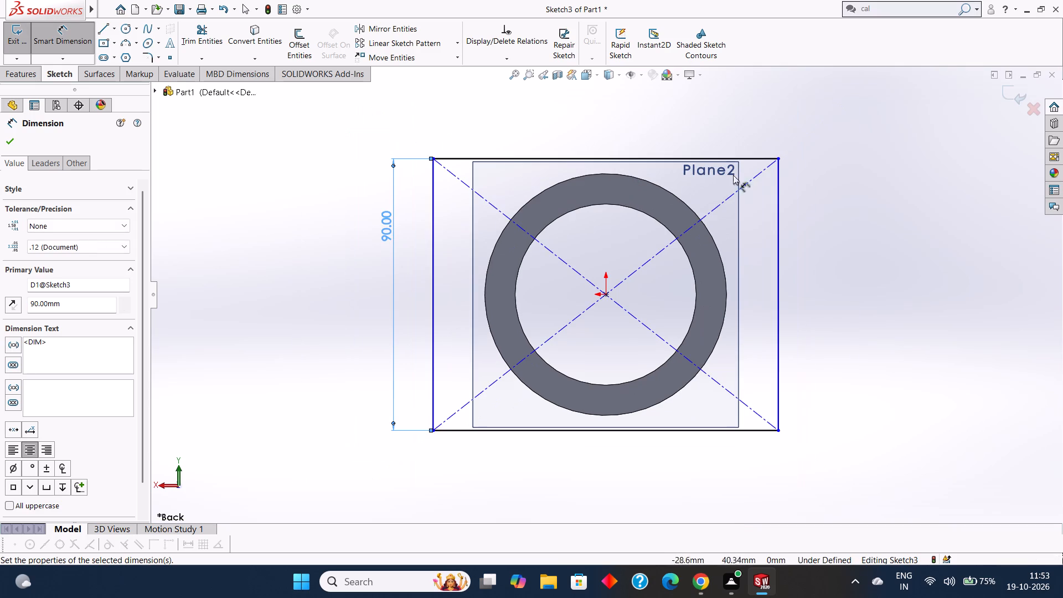
{"action": "left_click", "coordinate": [749, 159]}
{"action": "left_click", "coordinate": [731, 111]}
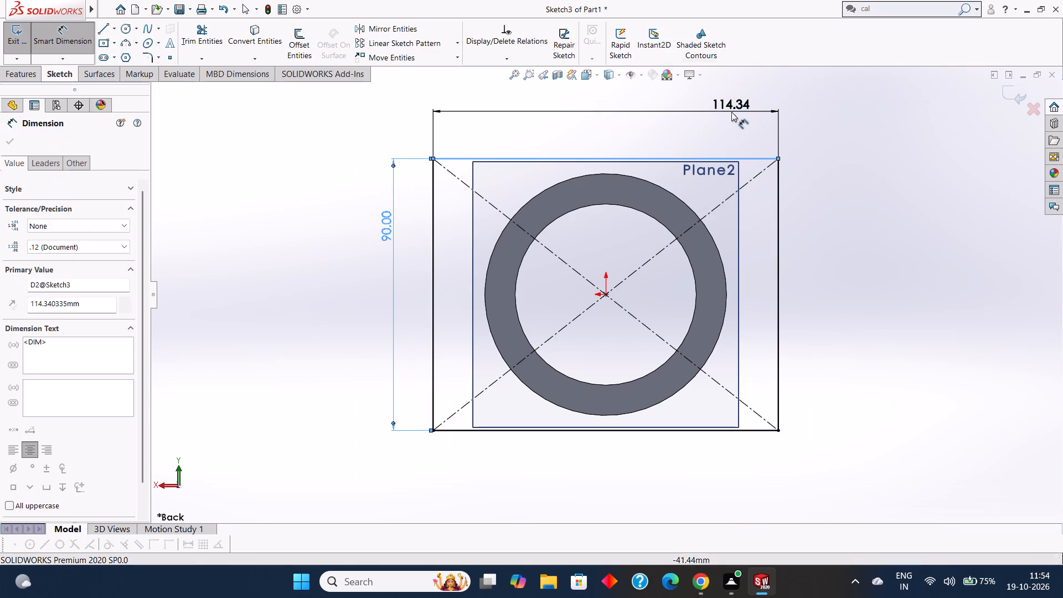
{"action": "type", "text": "90"}
{"action": "key", "text": "Return"}
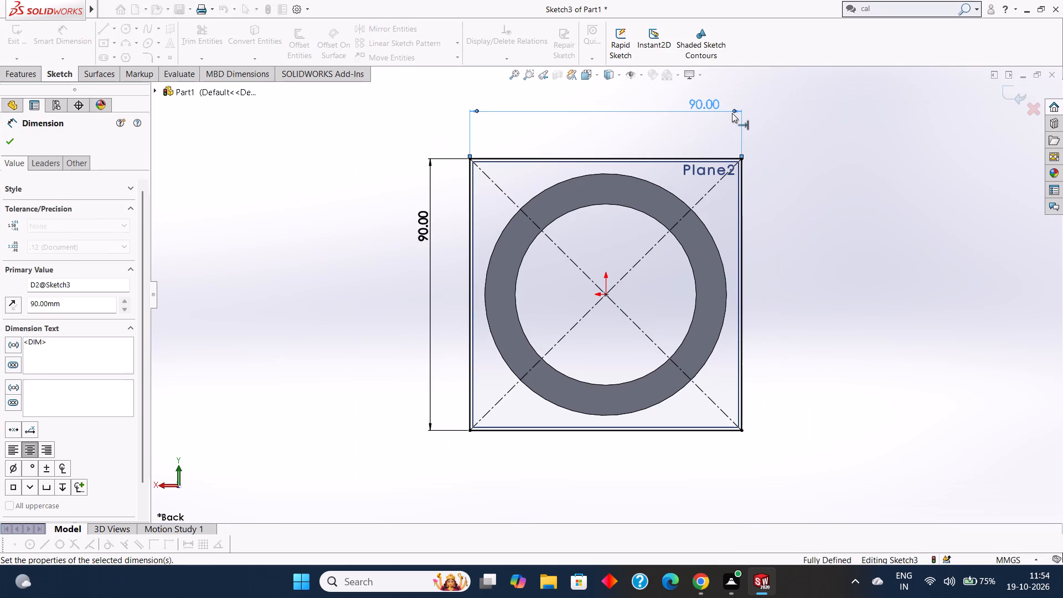
{"action": "left_click", "coordinate": [12, 143]}
Extrude the 90 mm square sketch as a 12 mm blind boss in the reversed direction, away from the cylinder, with the result merged.
{"action": "left_click", "coordinate": [20, 78]}
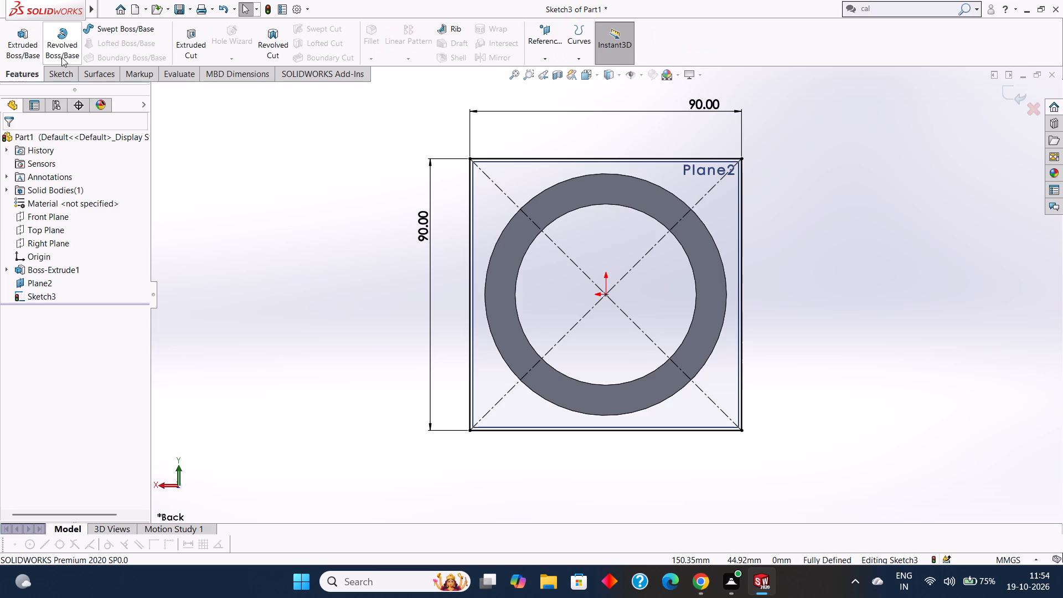
{"action": "left_click", "coordinate": [20, 48]}
{"action": "middle_click_drag", "start_coordinate": [282, 178], "coordinate": [379, 190]}
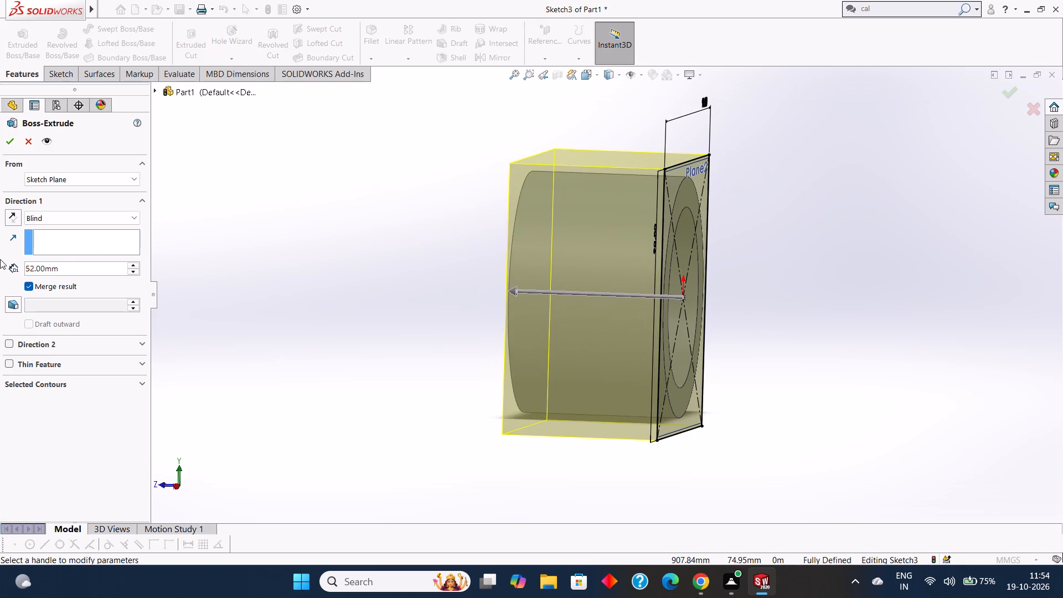
{"action": "left_click", "coordinate": [16, 214]}
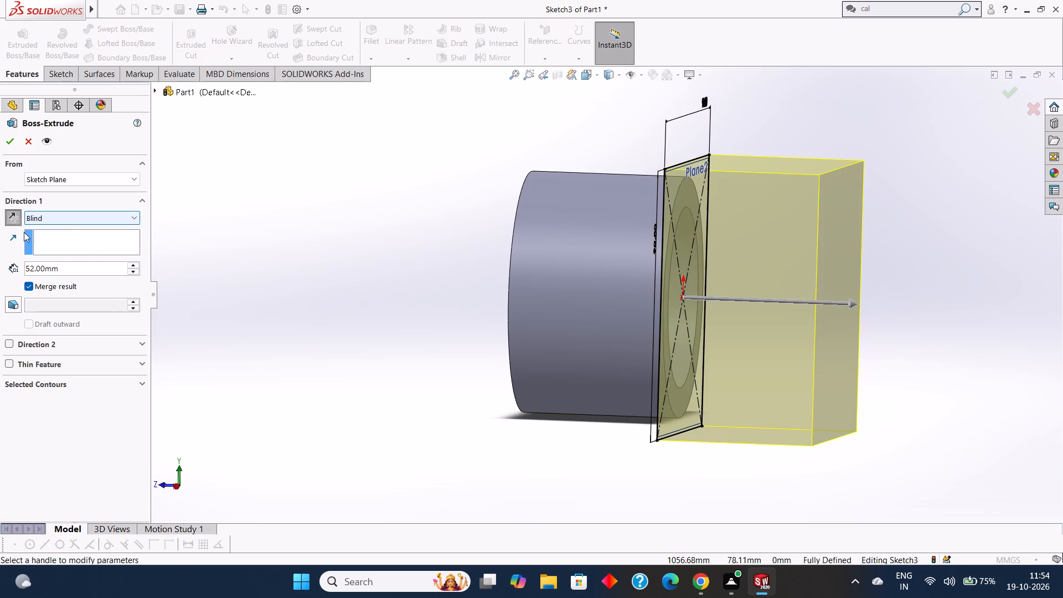
{"action": "left_click", "coordinate": [66, 261]}
{"action": "left_click_drag", "start_coordinate": [94, 266], "coordinate": [5, 265]}
{"action": "type", "text": "12"}
{"action": "key", "text": "Return"}
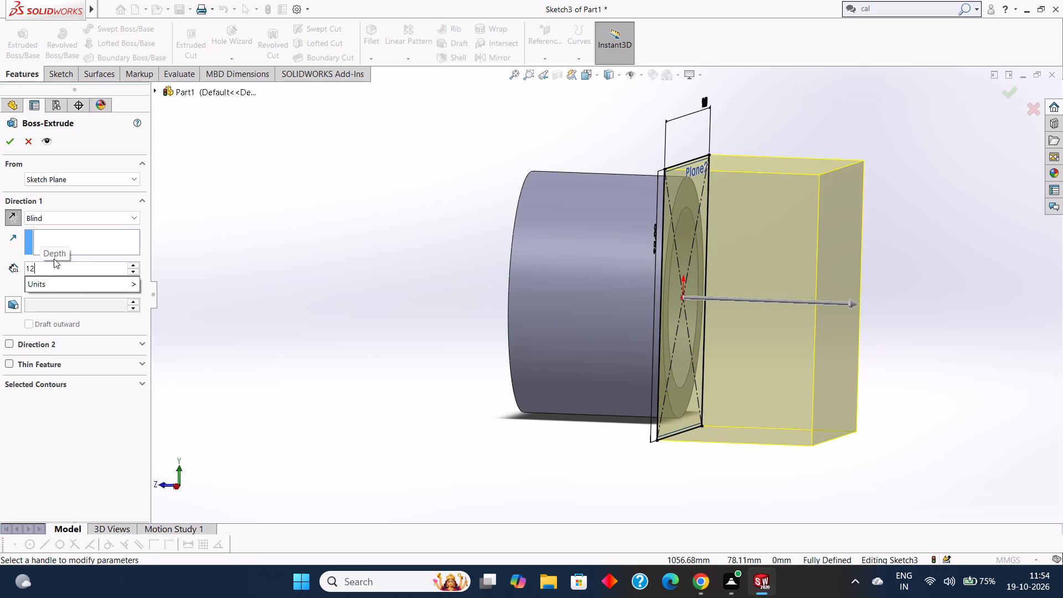
{"action": "middle_click_drag", "start_coordinate": [208, 215], "coordinate": [279, 210]}
{"action": "left_click", "coordinate": [12, 146]}
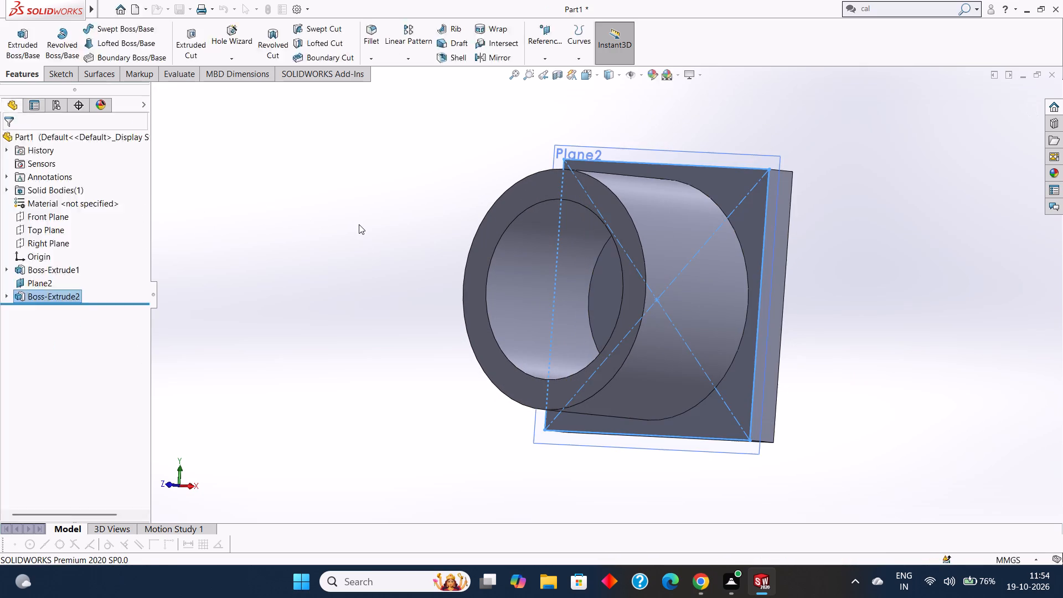
Hide the reference plane Plane2 between the cylinder and the square flange.
{"action": "left_click", "coordinate": [359, 225]}
{"action": "middle_click_drag", "start_coordinate": [360, 225], "coordinate": [348, 215]}
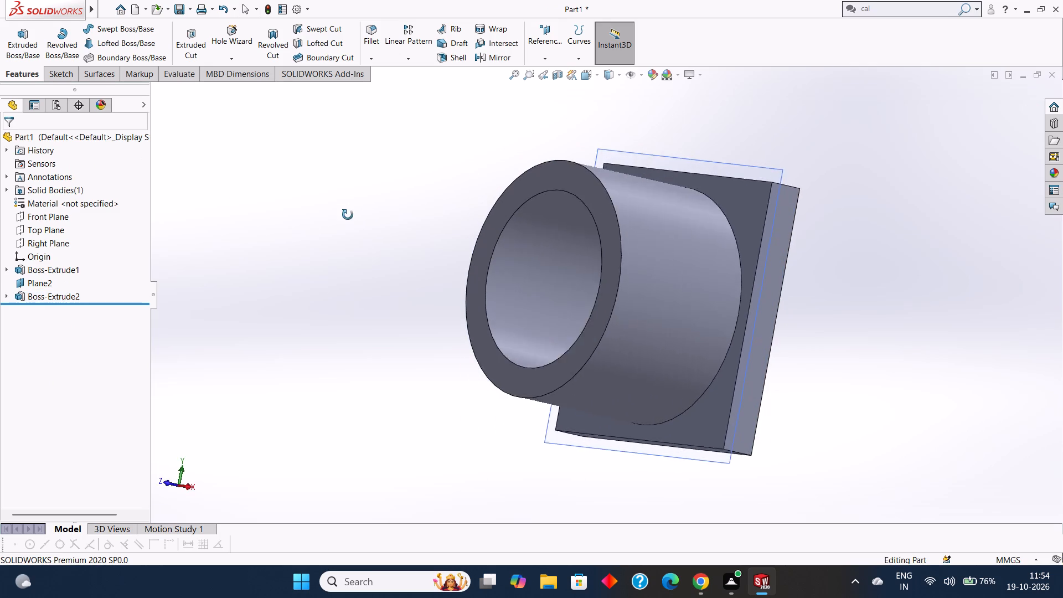
{"action": "middle_click_drag", "start_coordinate": [348, 215], "coordinate": [311, 230]}
{"action": "scroll", "coordinate": [637, 130], "scroll_direction": "down", "scroll_amount": 1}
{"action": "middle_click_drag", "start_coordinate": [620, 133], "coordinate": [621, 133]}
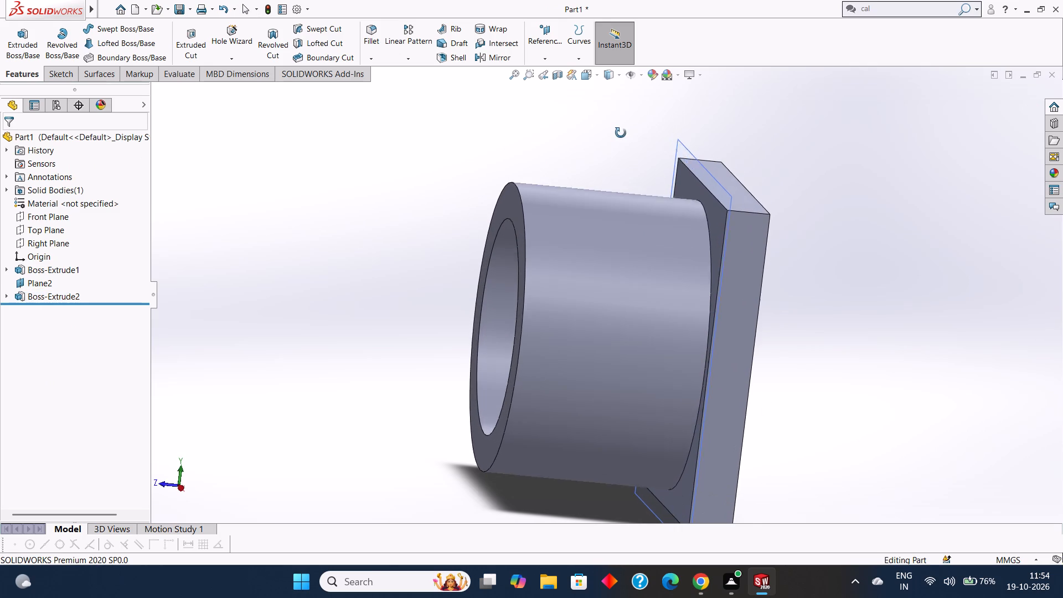
{"action": "middle_click_drag", "start_coordinate": [621, 133], "coordinate": [635, 133]}
{"action": "right_click", "coordinate": [656, 145]}
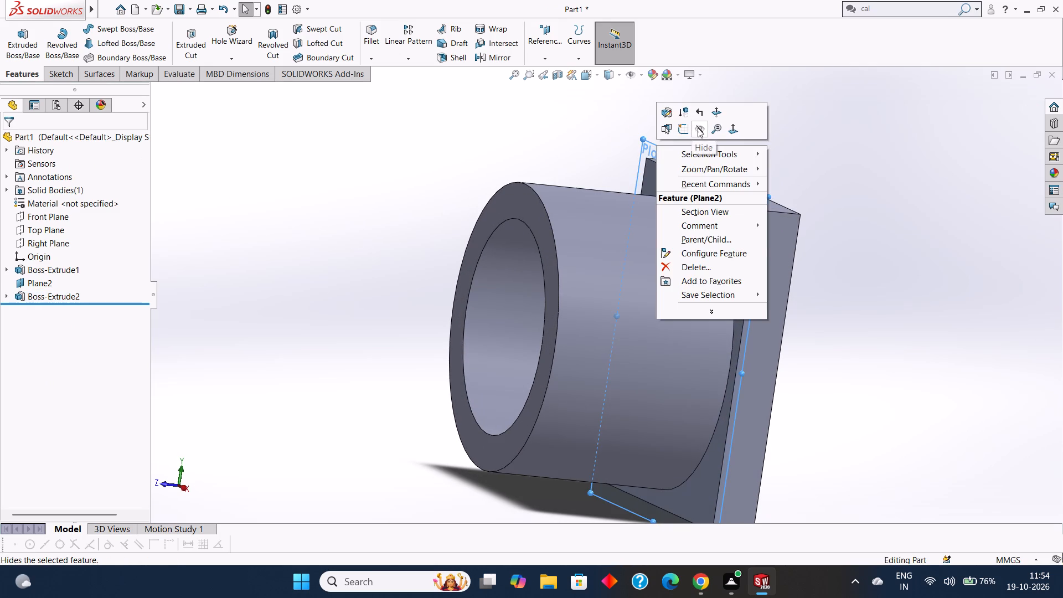
{"action": "left_click", "coordinate": [698, 128]}
{"action": "scroll", "coordinate": [526, 159], "scroll_direction": "up", "scroll_amount": 2}
{"action": "scroll", "coordinate": [451, 179], "scroll_direction": "up", "scroll_amount": 1}
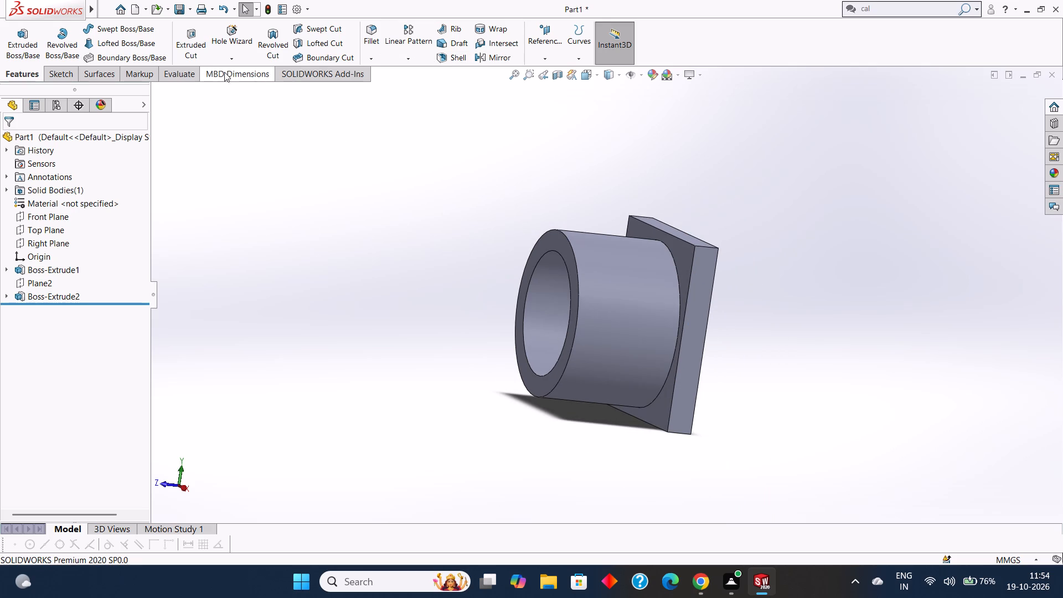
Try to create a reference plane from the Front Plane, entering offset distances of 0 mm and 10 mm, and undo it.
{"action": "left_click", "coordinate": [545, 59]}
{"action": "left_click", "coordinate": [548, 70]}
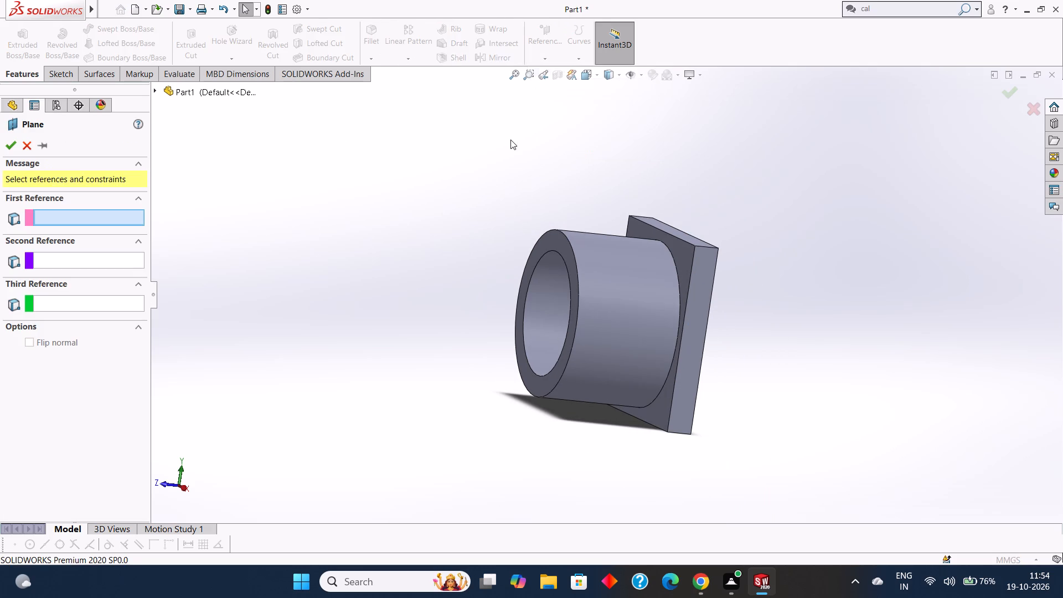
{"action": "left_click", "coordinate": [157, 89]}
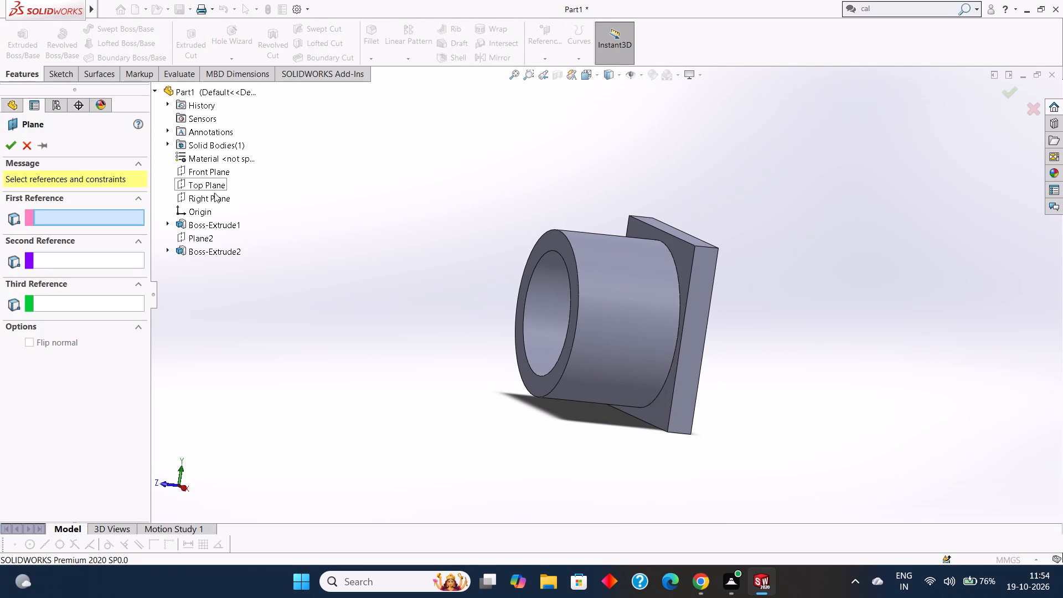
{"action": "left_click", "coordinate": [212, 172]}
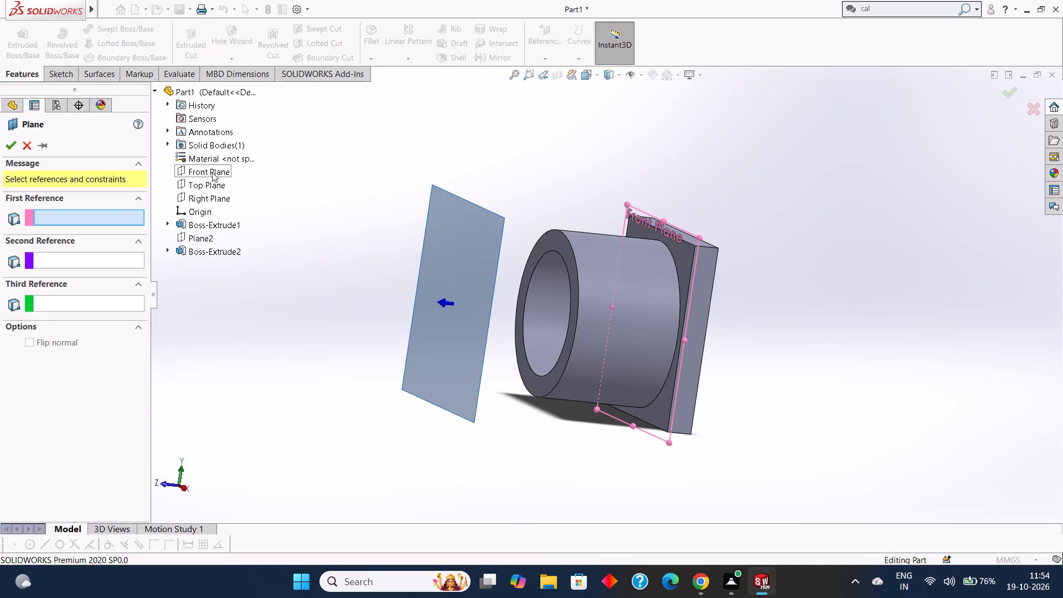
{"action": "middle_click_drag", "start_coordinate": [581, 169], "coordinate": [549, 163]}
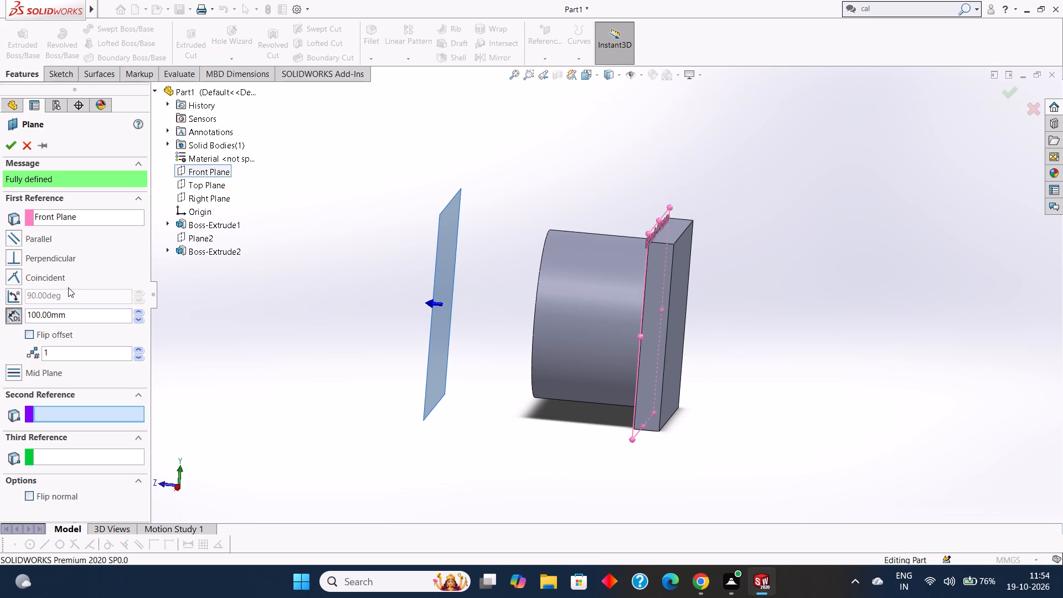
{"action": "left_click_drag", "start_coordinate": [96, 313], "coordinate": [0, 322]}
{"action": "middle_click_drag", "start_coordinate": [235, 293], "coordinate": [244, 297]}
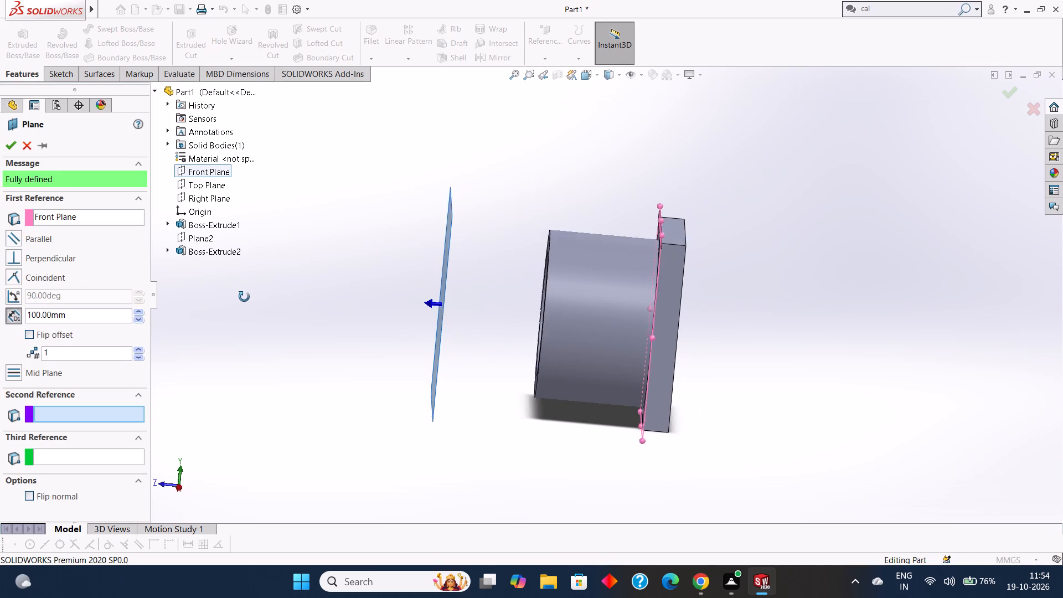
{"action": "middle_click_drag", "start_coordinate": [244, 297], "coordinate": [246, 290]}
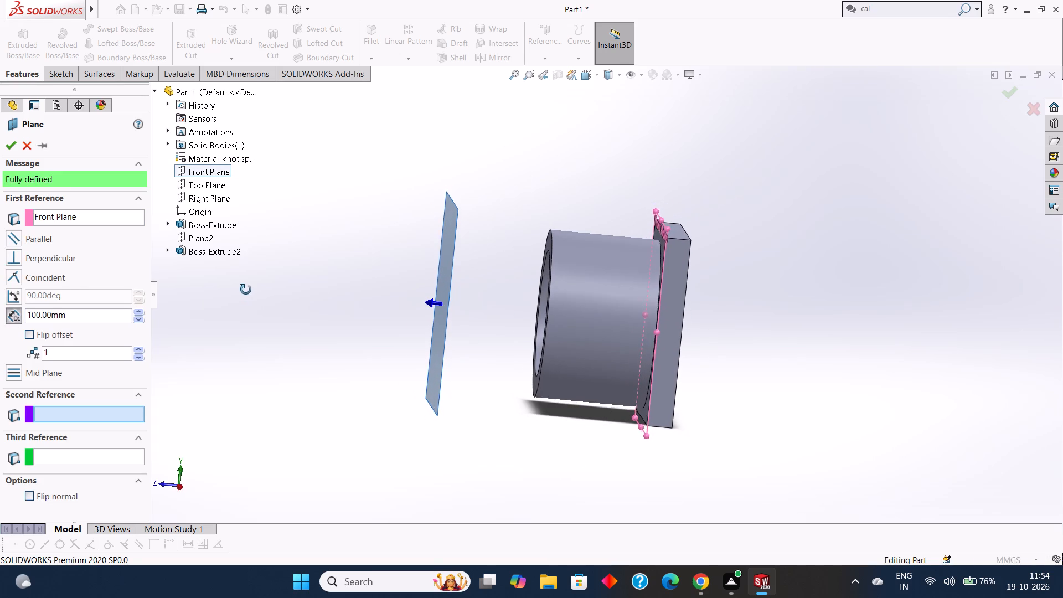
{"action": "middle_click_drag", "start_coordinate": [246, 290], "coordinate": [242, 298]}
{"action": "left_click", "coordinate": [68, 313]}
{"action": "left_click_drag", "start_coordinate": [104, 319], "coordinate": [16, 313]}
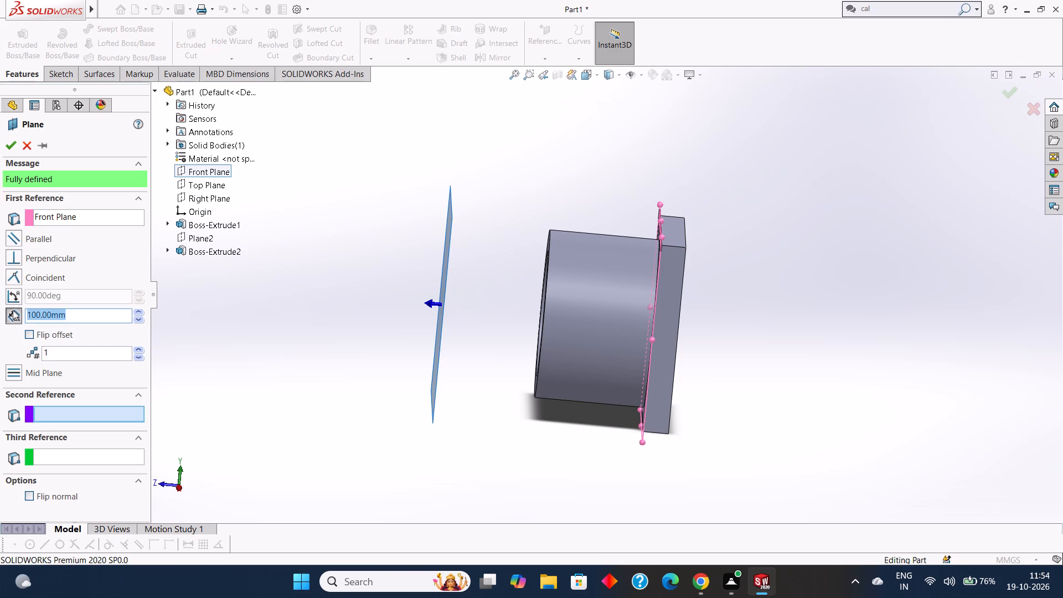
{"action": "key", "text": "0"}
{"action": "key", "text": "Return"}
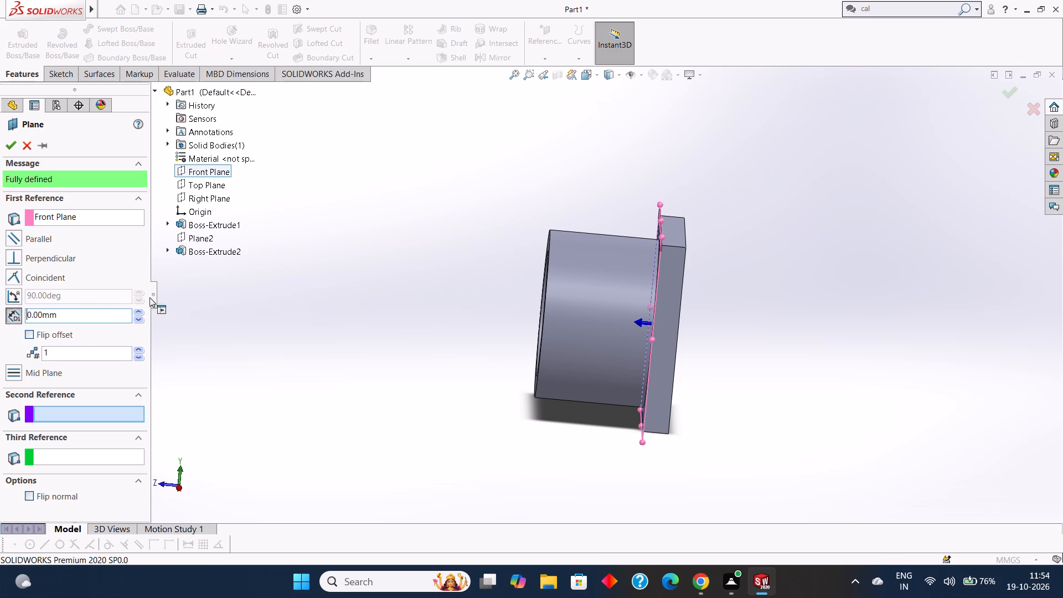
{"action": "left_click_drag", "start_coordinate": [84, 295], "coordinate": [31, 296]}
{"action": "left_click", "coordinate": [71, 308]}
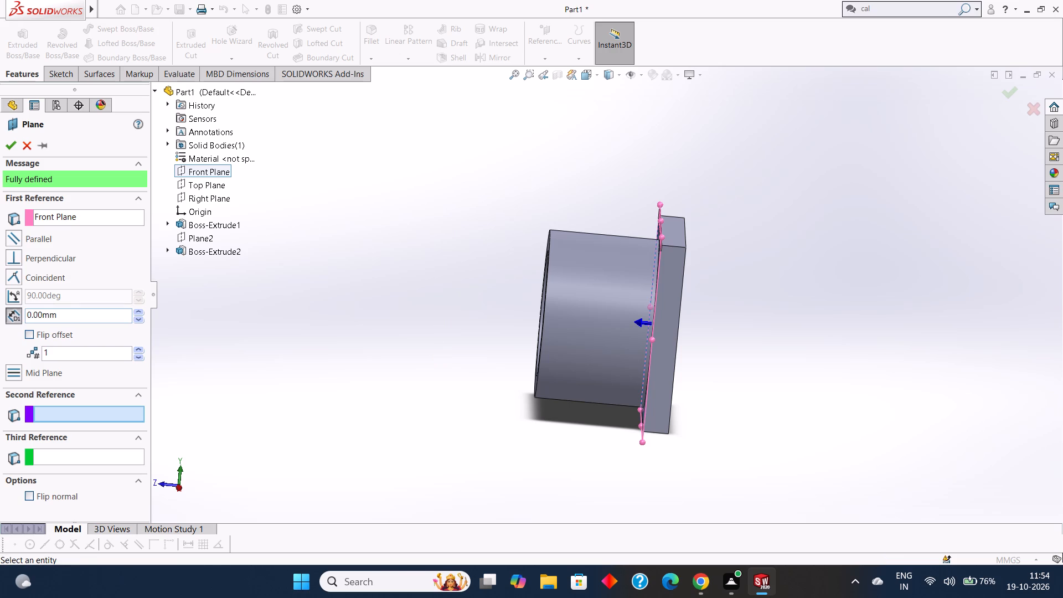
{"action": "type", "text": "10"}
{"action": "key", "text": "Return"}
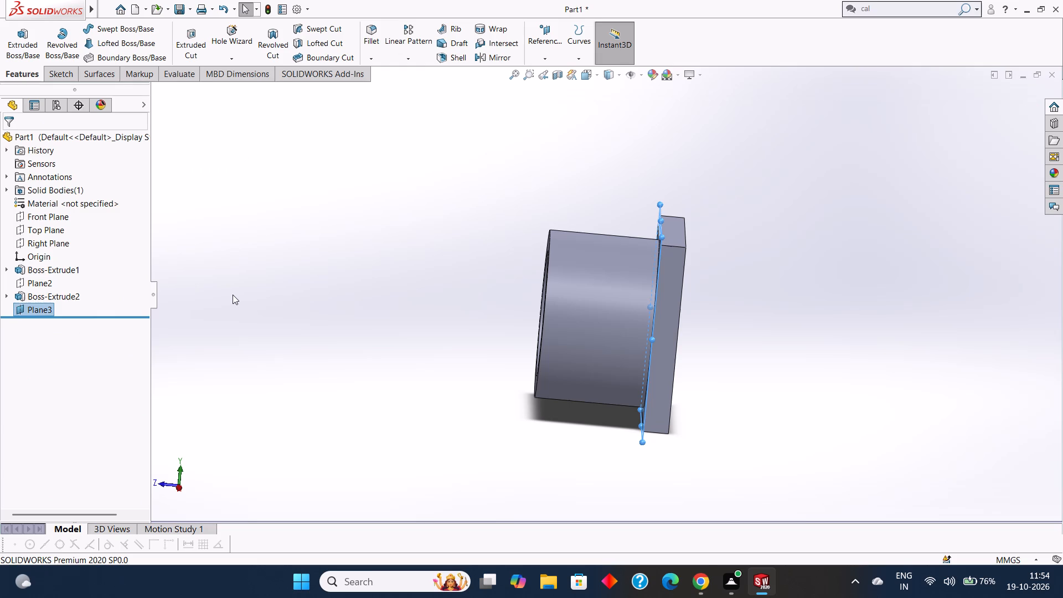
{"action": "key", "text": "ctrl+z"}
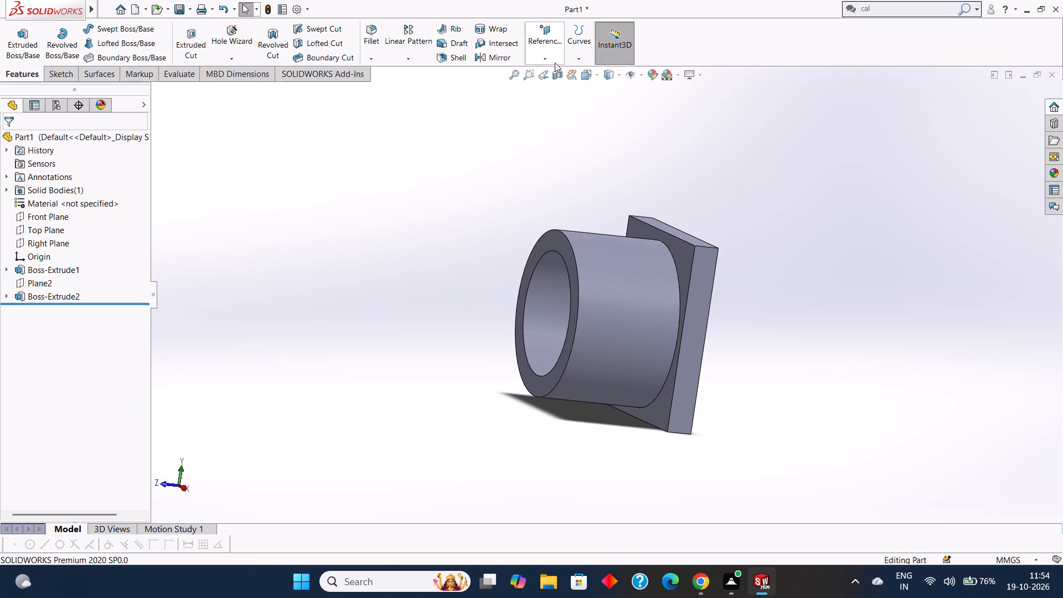
Start a new reference plane from the Front Plane with an offset distance of 60 mm toward the cylinder's open end.
{"action": "left_click", "coordinate": [554, 61]}
{"action": "left_click", "coordinate": [568, 74]}
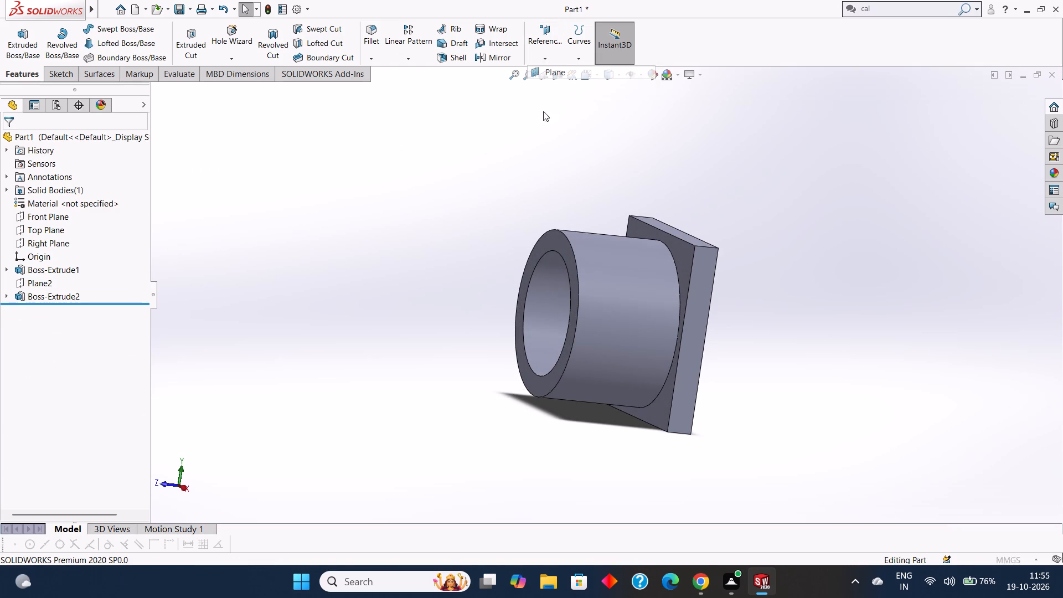
{"action": "left_click", "coordinate": [157, 94]}
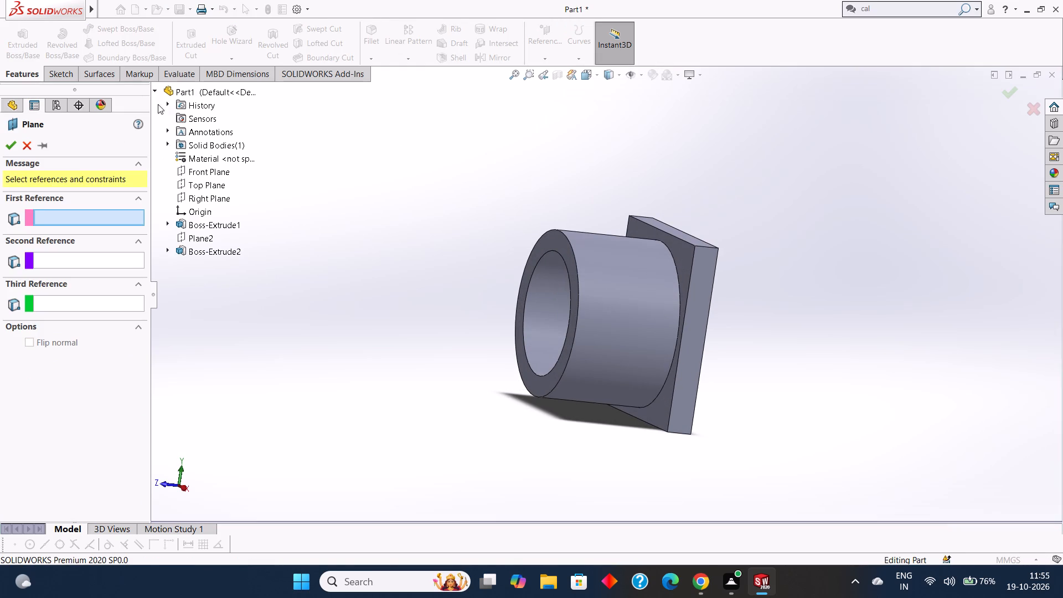
{"action": "left_click", "coordinate": [215, 170]}
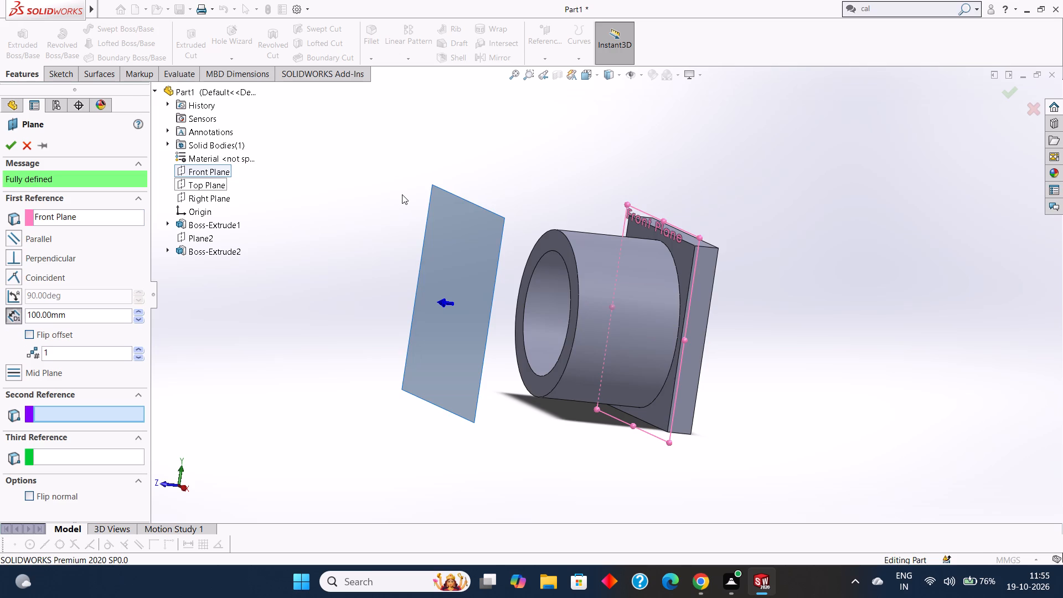
{"action": "middle_click_drag", "start_coordinate": [400, 192], "coordinate": [375, 185]}
{"action": "left_click", "coordinate": [78, 307]}
{"action": "left_click", "coordinate": [86, 315]}
{"action": "left_click_drag", "start_coordinate": [91, 315], "coordinate": [91, 314]}
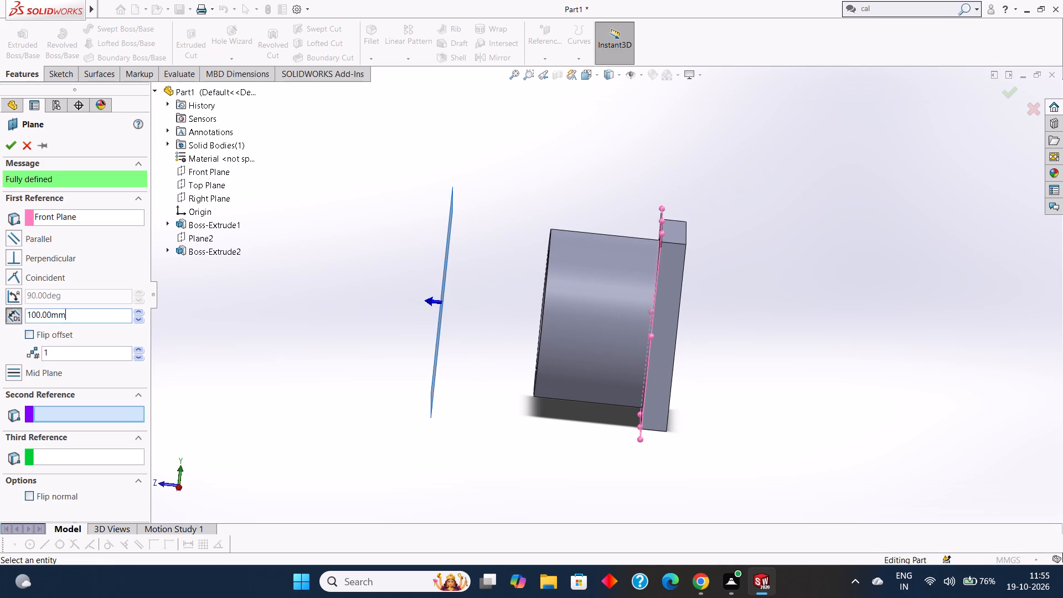
{"action": "left_click_drag", "start_coordinate": [91, 314], "coordinate": [12, 302]}
{"action": "type", "text": "60"}
{"action": "key", "text": "Return"}
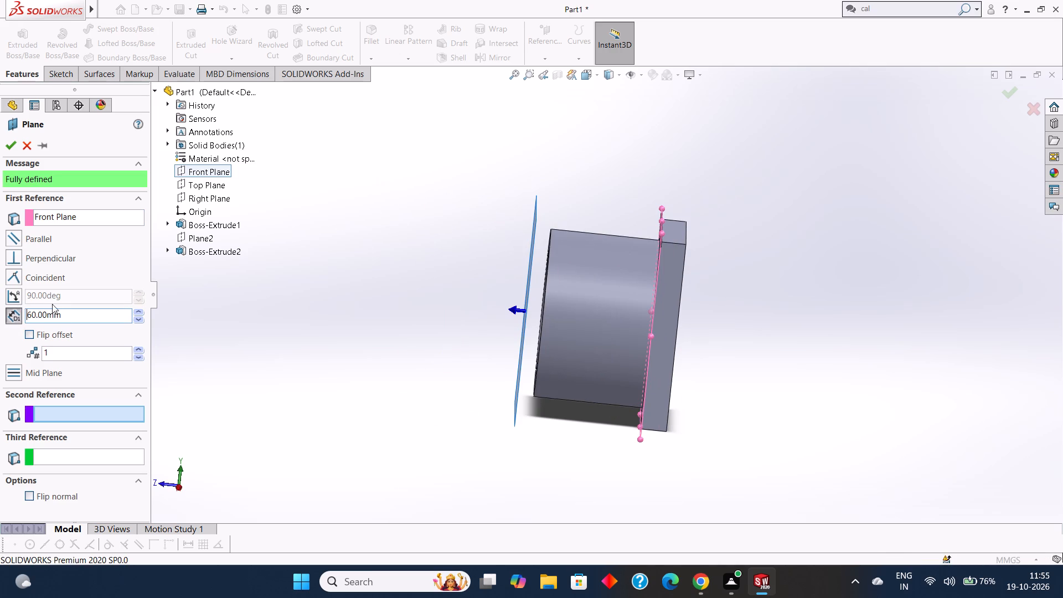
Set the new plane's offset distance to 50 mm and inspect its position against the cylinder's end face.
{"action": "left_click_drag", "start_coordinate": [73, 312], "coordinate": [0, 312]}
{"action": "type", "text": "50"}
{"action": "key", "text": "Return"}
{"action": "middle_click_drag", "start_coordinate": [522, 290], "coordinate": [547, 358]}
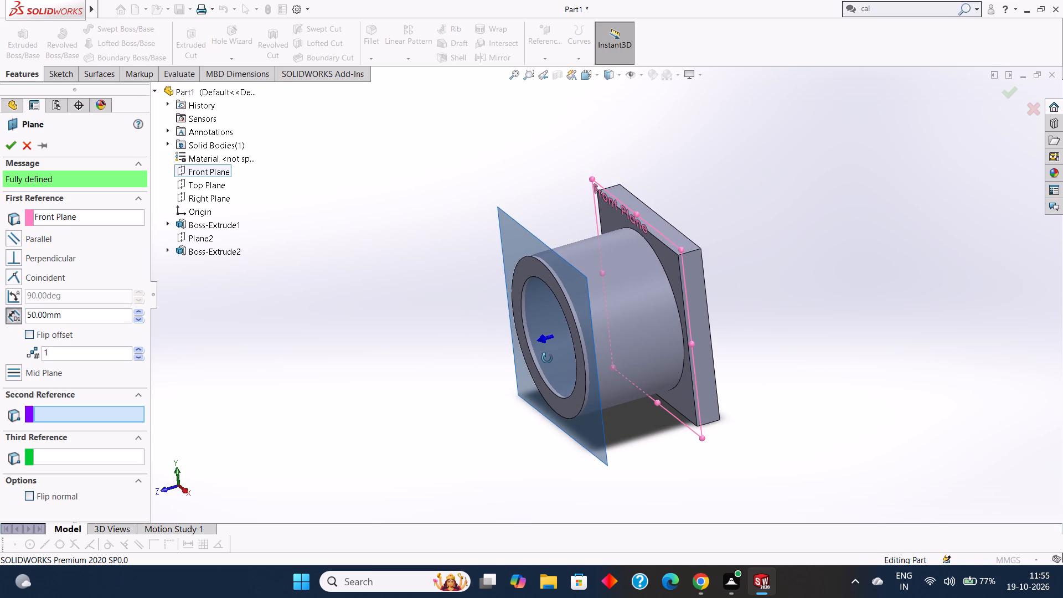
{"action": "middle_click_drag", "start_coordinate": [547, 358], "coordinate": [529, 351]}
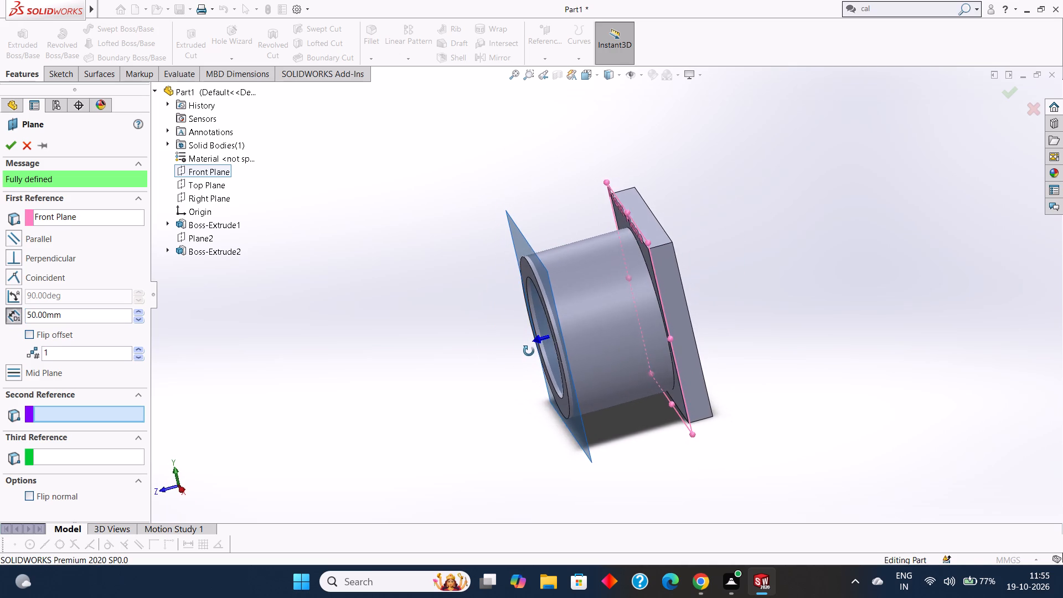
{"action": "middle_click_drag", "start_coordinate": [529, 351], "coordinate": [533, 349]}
Set the new reference plane's offset distance from the Front Plane to 56 mm and create the plane.
{"action": "left_click", "coordinate": [79, 322]}
{"action": "left_click_drag", "start_coordinate": [82, 317], "coordinate": [29, 309]}
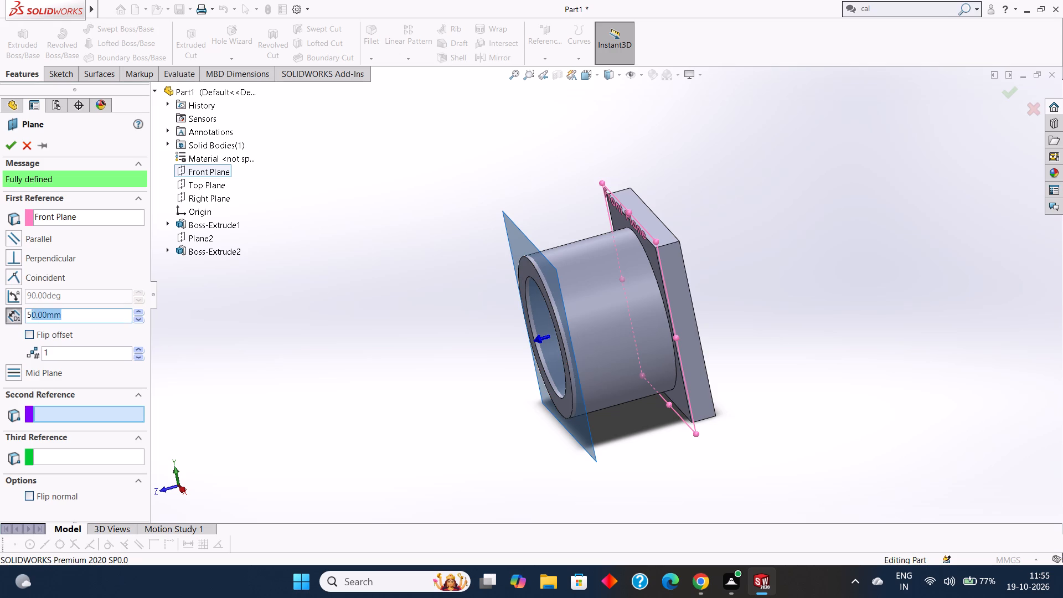
{"action": "left_click_drag", "start_coordinate": [29, 309], "coordinate": [25, 305]}
{"action": "type", "text": "56"}
{"action": "key", "text": "Return"}
{"action": "left_click", "coordinate": [17, 149]}
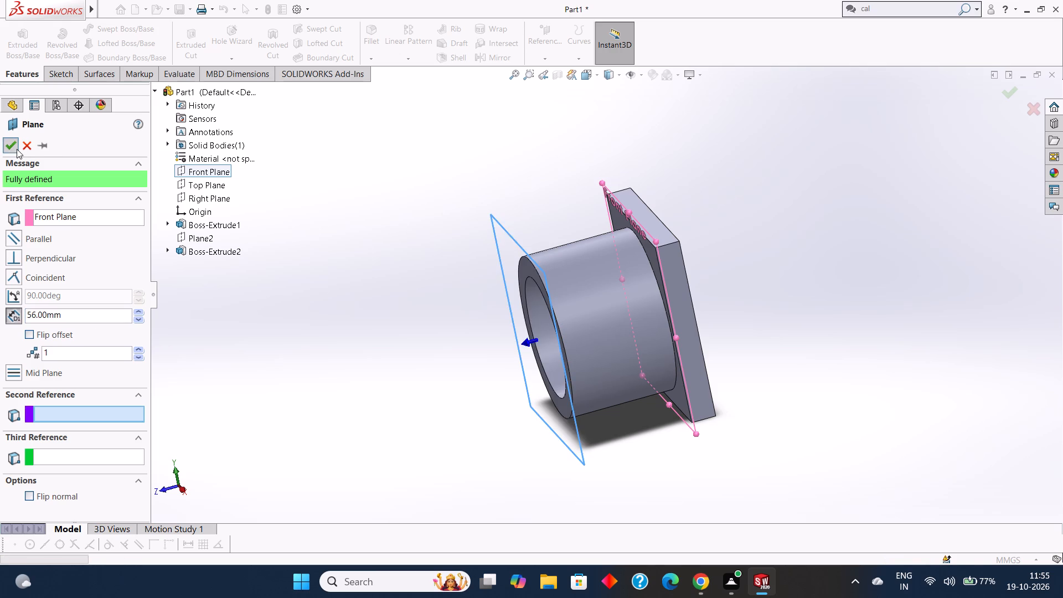
Sketch a center rectangle about 86 by 69 mm on the new offset plane, centred on the origin.
{"action": "middle_click_drag", "start_coordinate": [458, 159], "coordinate": [527, 138]}
{"action": "left_click", "coordinate": [505, 221]}
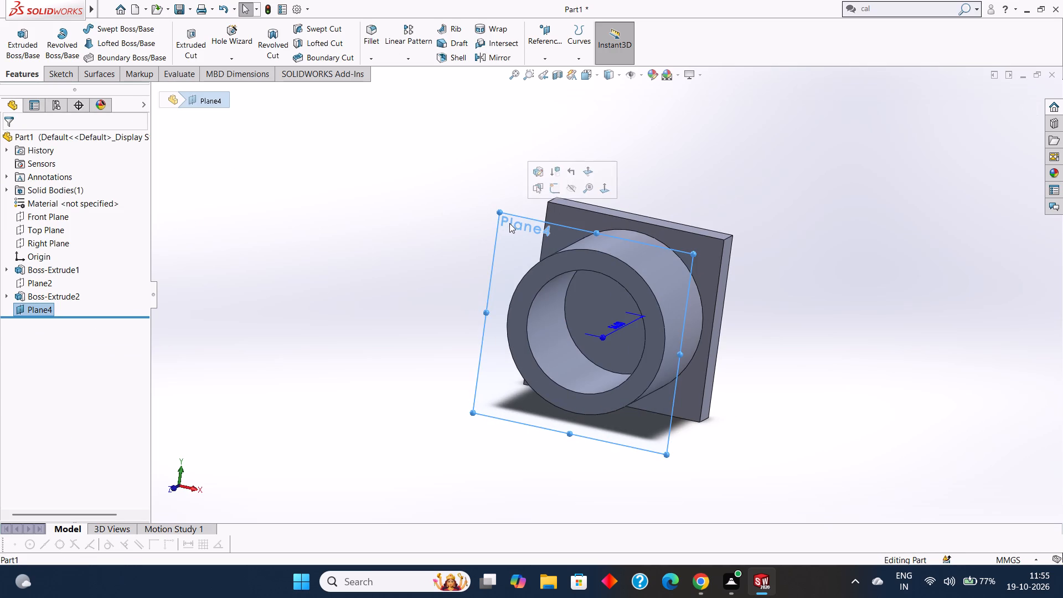
{"action": "left_click", "coordinate": [555, 187]}
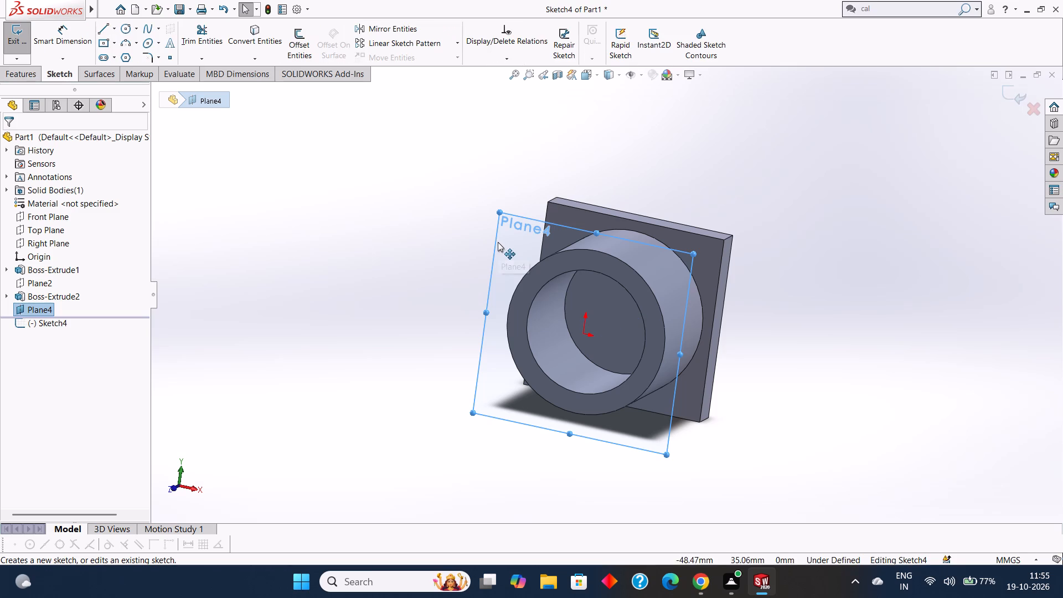
{"action": "key", "text": "ctrl+8"}
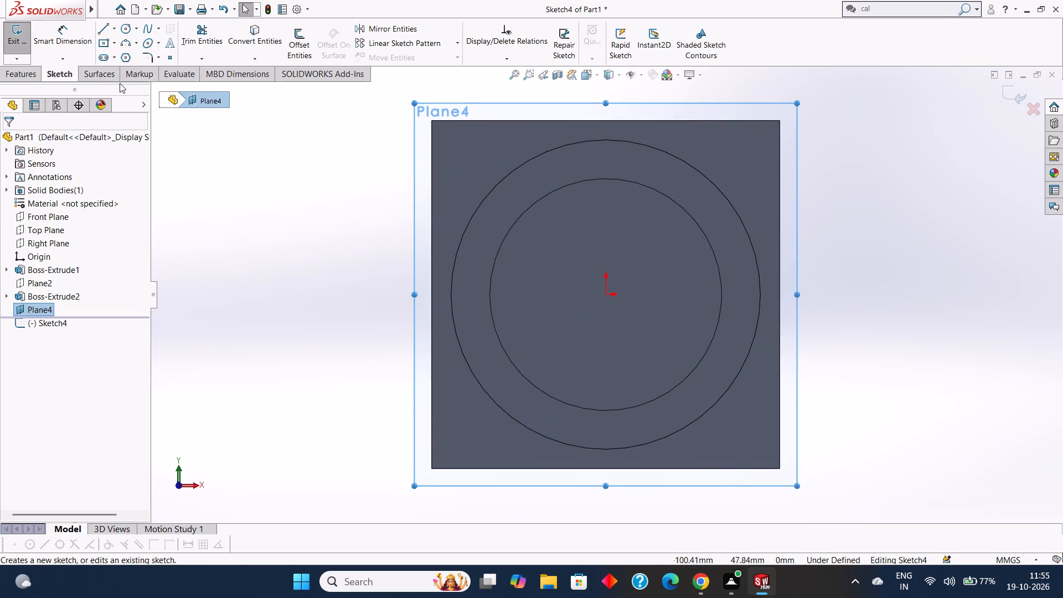
{"action": "left_click", "coordinate": [110, 43]}
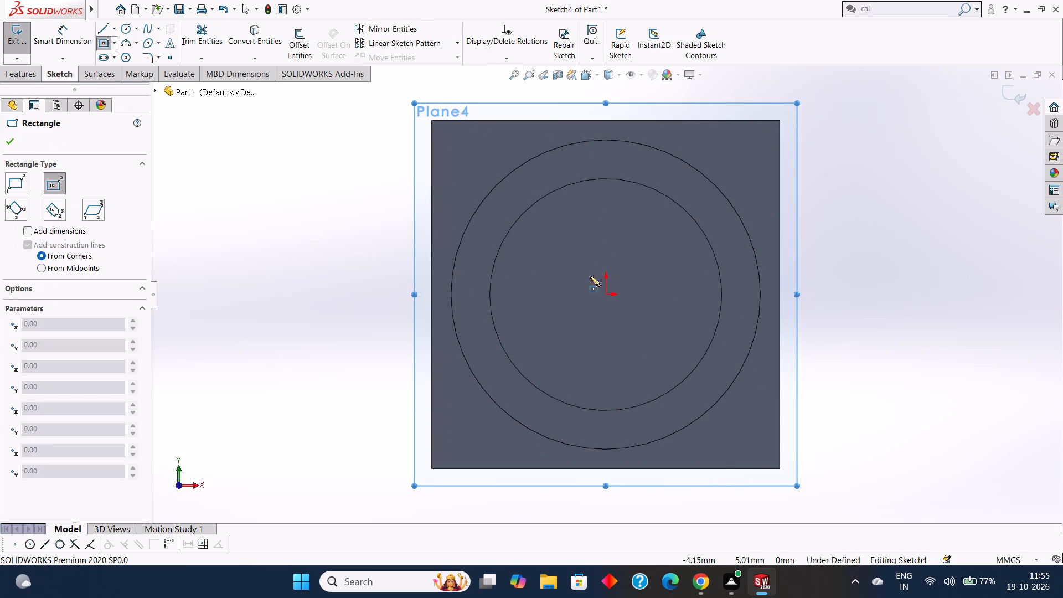
{"action": "left_click_drag", "start_coordinate": [607, 294], "coordinate": [735, 377]}
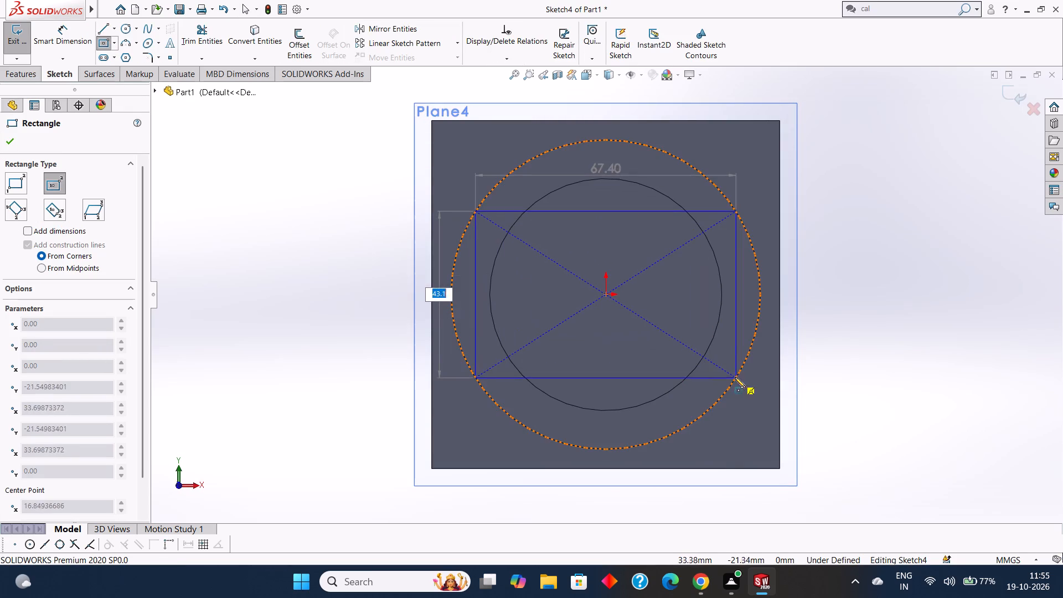
{"action": "left_click_drag", "start_coordinate": [735, 377], "coordinate": [756, 410]}
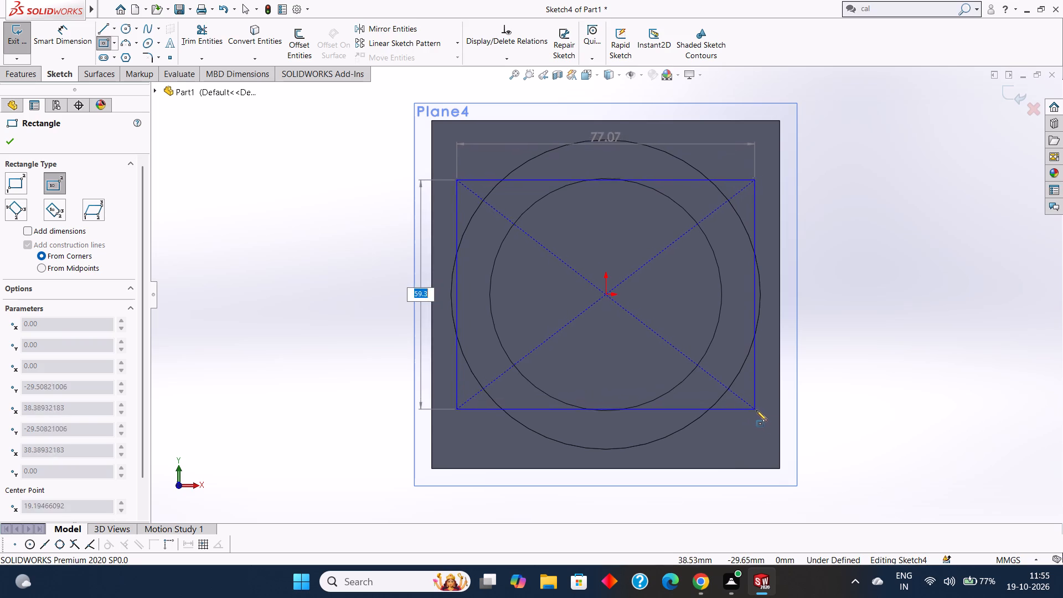
{"action": "left_click_drag", "start_coordinate": [756, 410], "coordinate": [772, 429]}
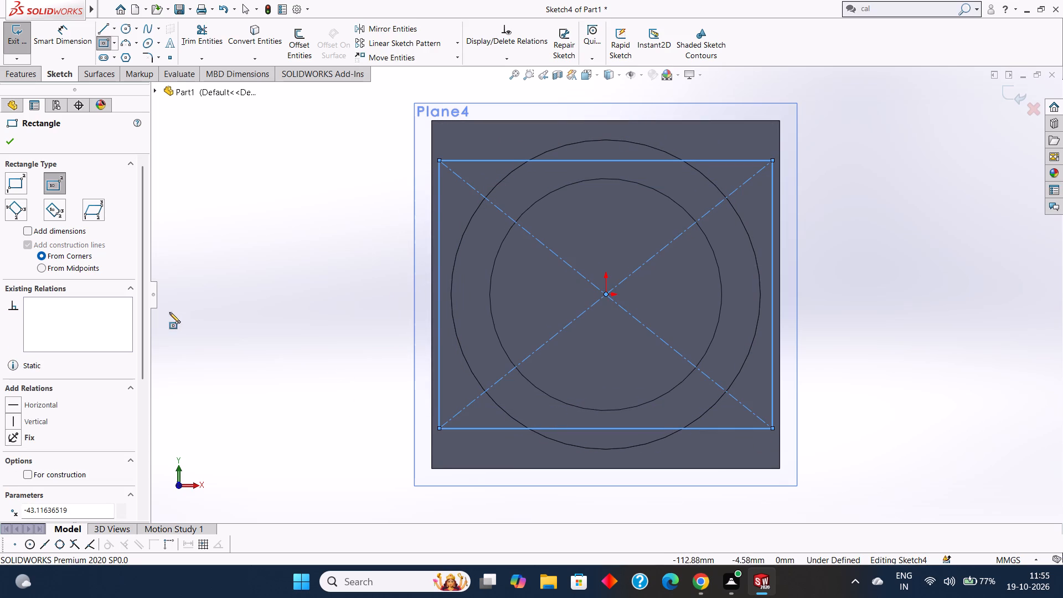
{"action": "left_click", "coordinate": [9, 137]}
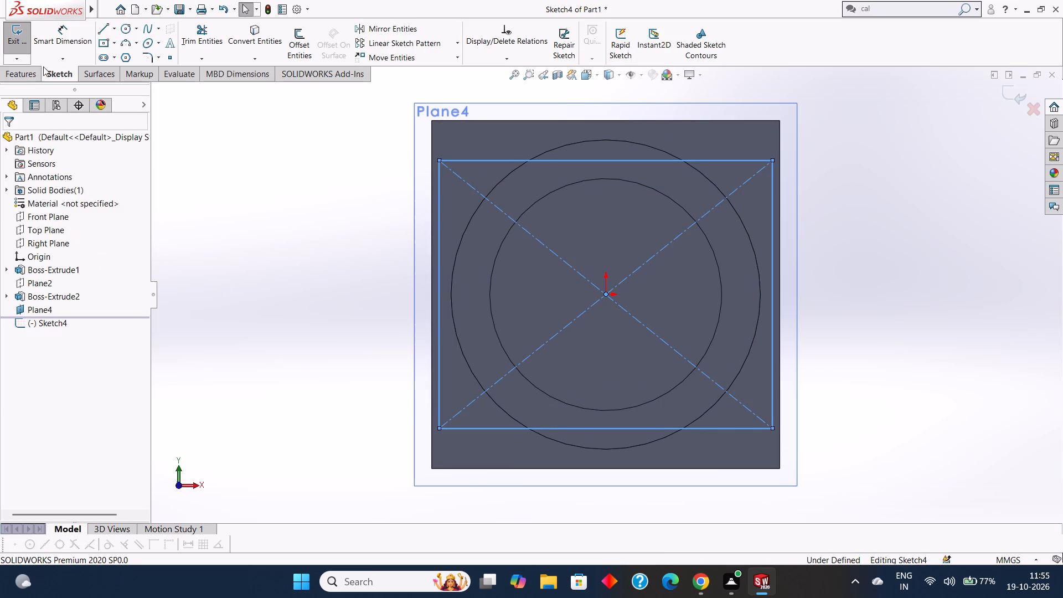
Dimension the rectangle's height and width to 90 mm each.
{"action": "left_click", "coordinate": [53, 44]}
{"action": "left_click", "coordinate": [438, 216]}
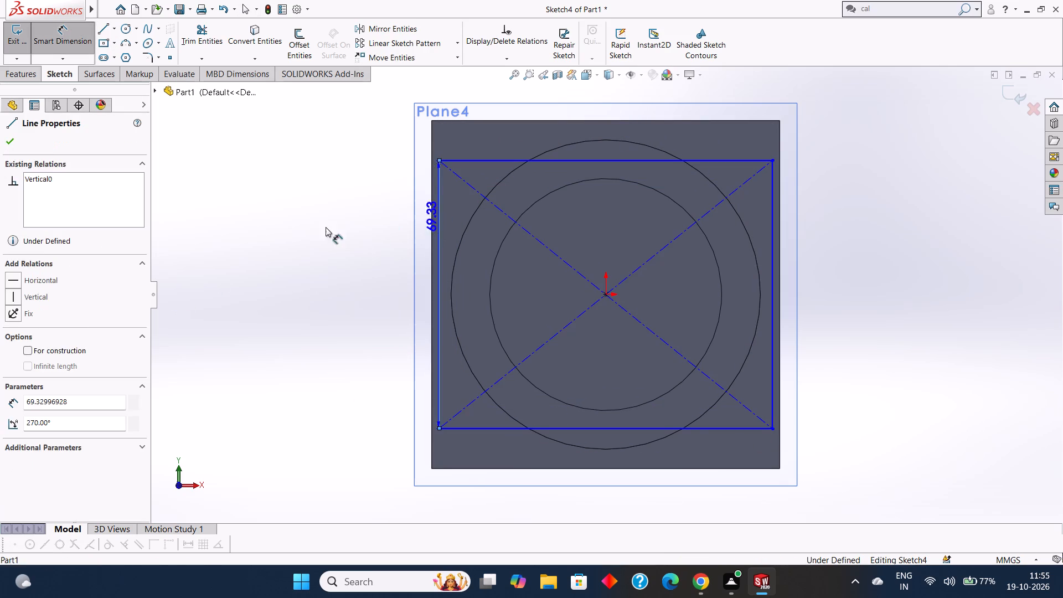
{"action": "left_click", "coordinate": [318, 224]}
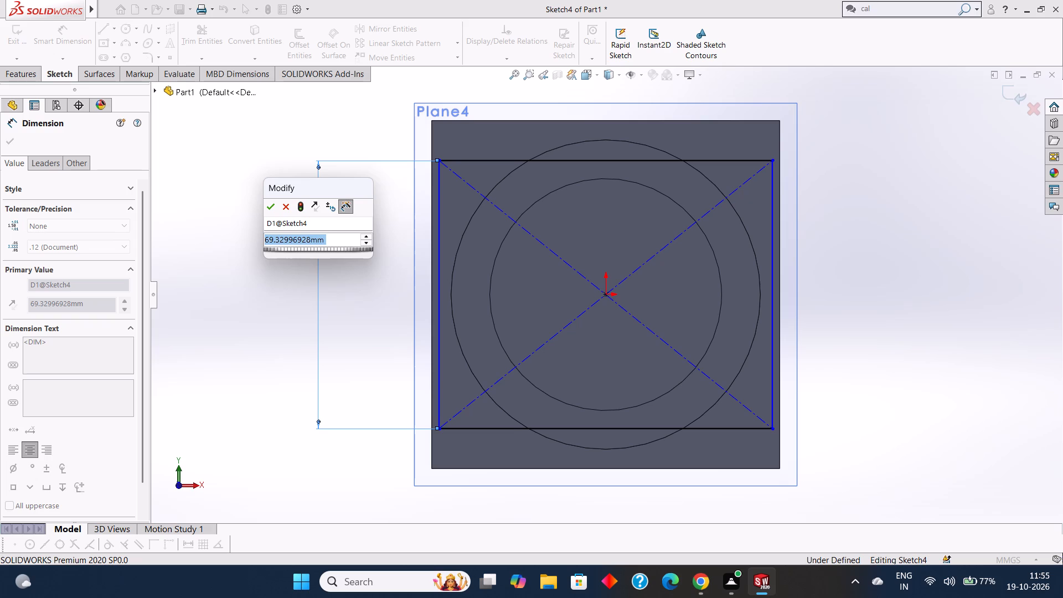
{"action": "key", "text": "9"}
{"action": "key", "text": "0"}
{"action": "key", "text": "Return"}
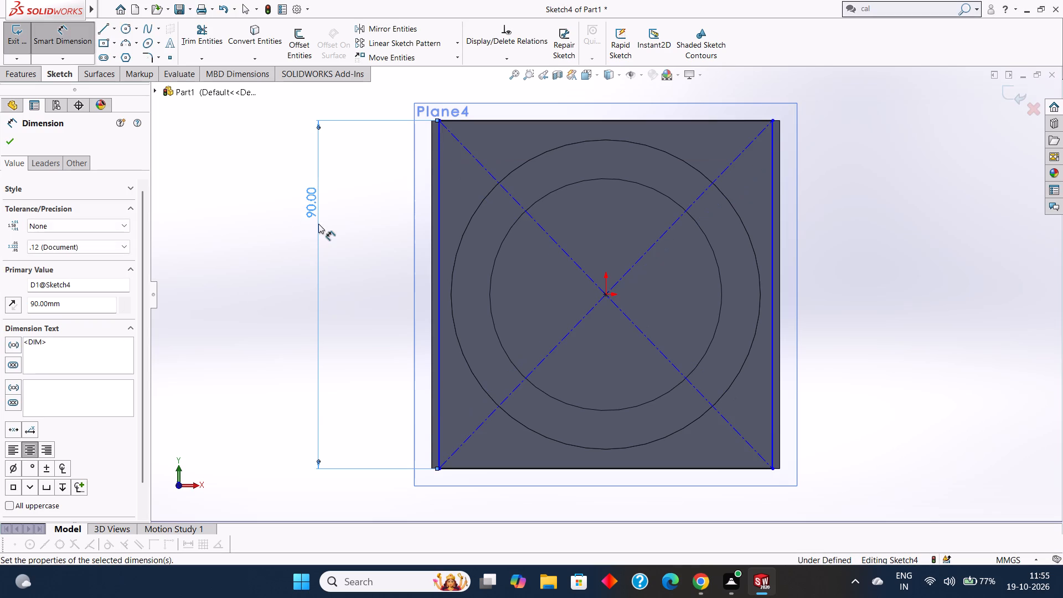
{"action": "left_click", "coordinate": [650, 122]}
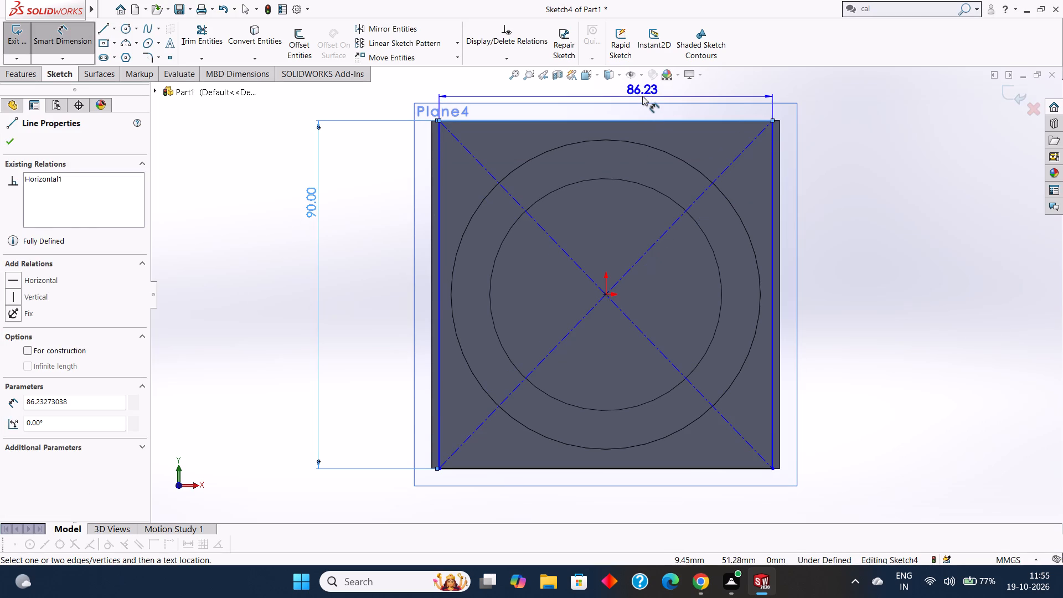
{"action": "left_click", "coordinate": [642, 96]}
{"action": "type", "text": "90"}
{"action": "key", "text": "Return"}
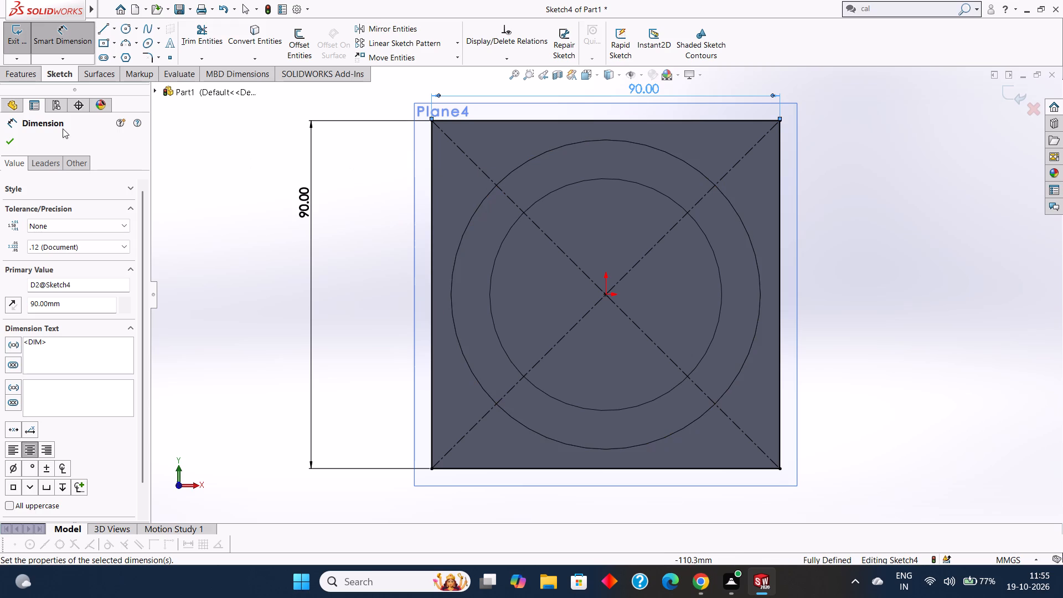
{"action": "left_click", "coordinate": [8, 137]}
Extrude the 90 mm square 12 mm as a blind boss away from the cylinder, with merge result on.
{"action": "left_click", "coordinate": [20, 77]}
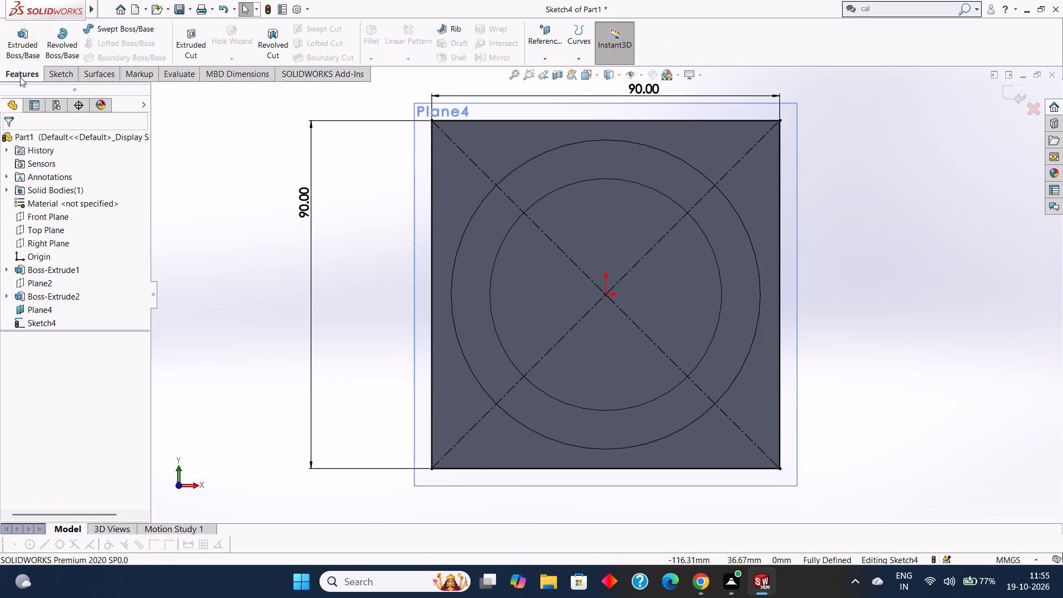
{"action": "left_click", "coordinate": [23, 53]}
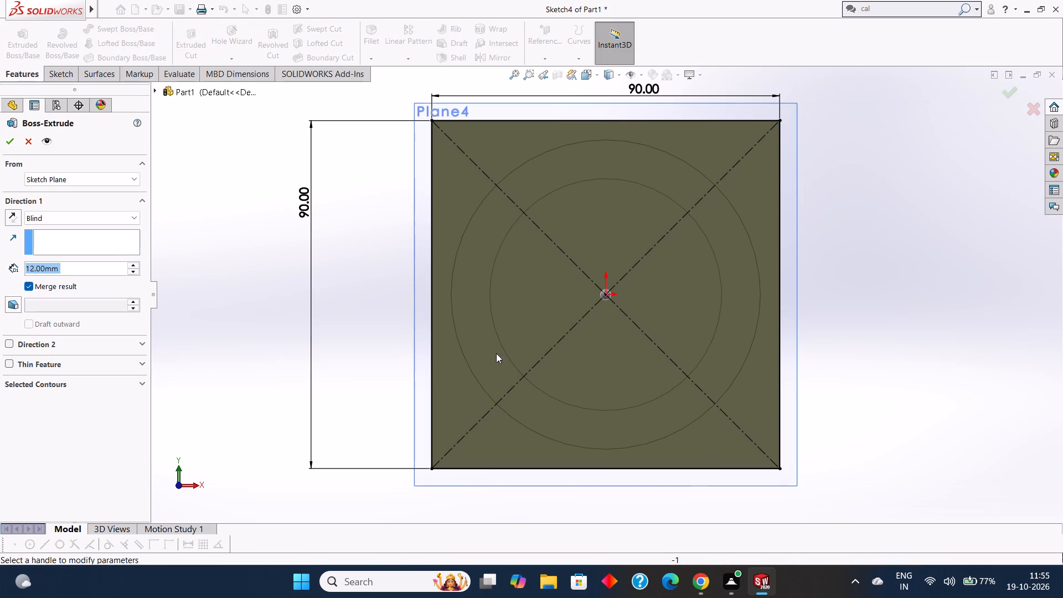
{"action": "scroll", "coordinate": [486, 349], "scroll_direction": "up", "scroll_amount": 4}
{"action": "middle_click_drag", "start_coordinate": [878, 303], "coordinate": [786, 315]}
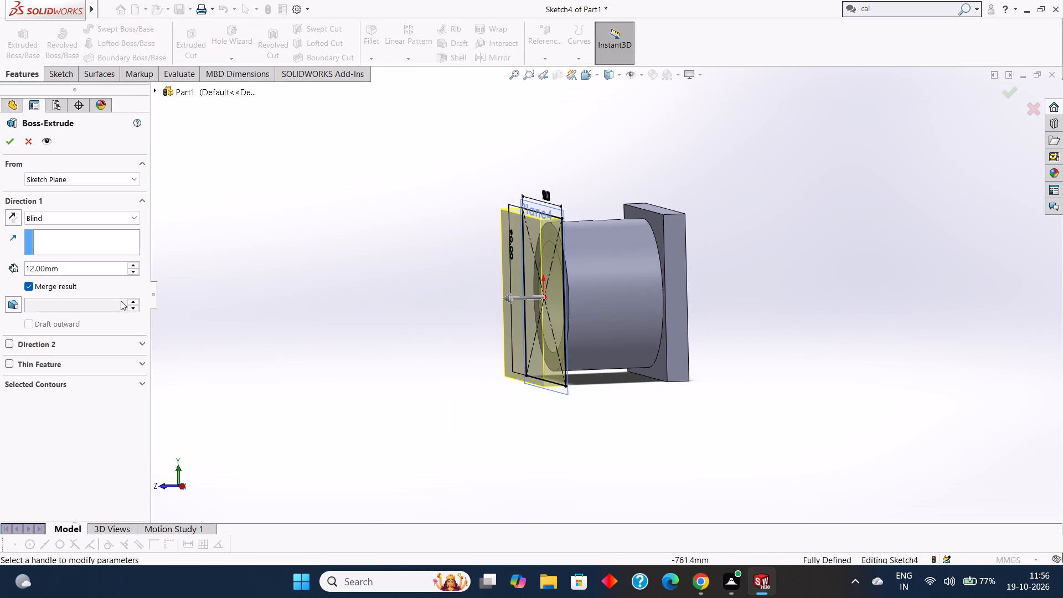
{"action": "left_click", "coordinate": [7, 142]}
{"action": "left_click", "coordinate": [283, 333]}
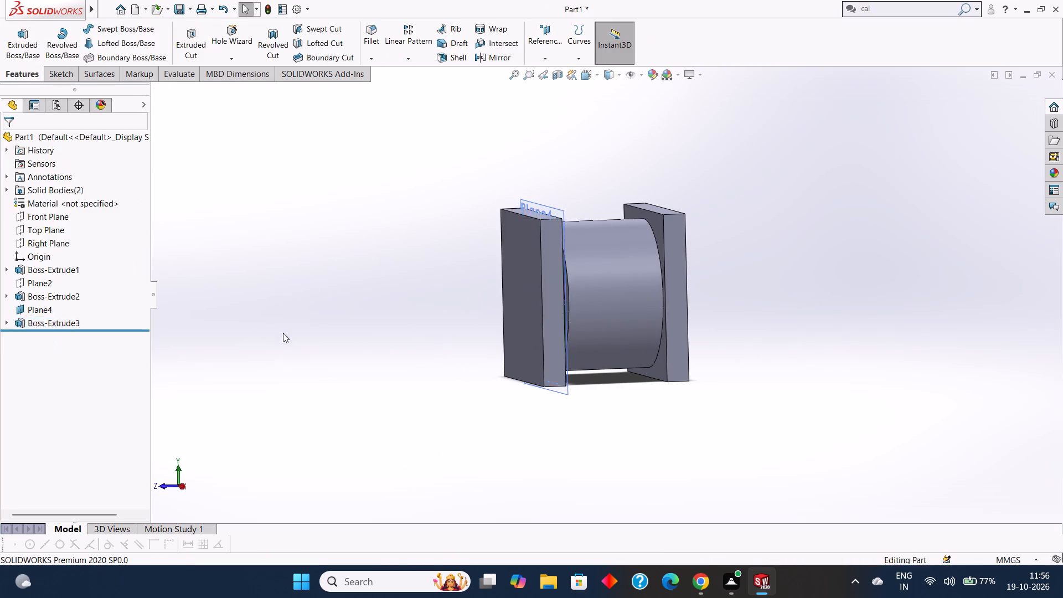
Hide the reference plane Plane4 at the second square flange.
{"action": "middle_click_drag", "start_coordinate": [307, 336], "coordinate": [320, 372]}
{"action": "middle_click_drag", "start_coordinate": [357, 226], "coordinate": [367, 228]}
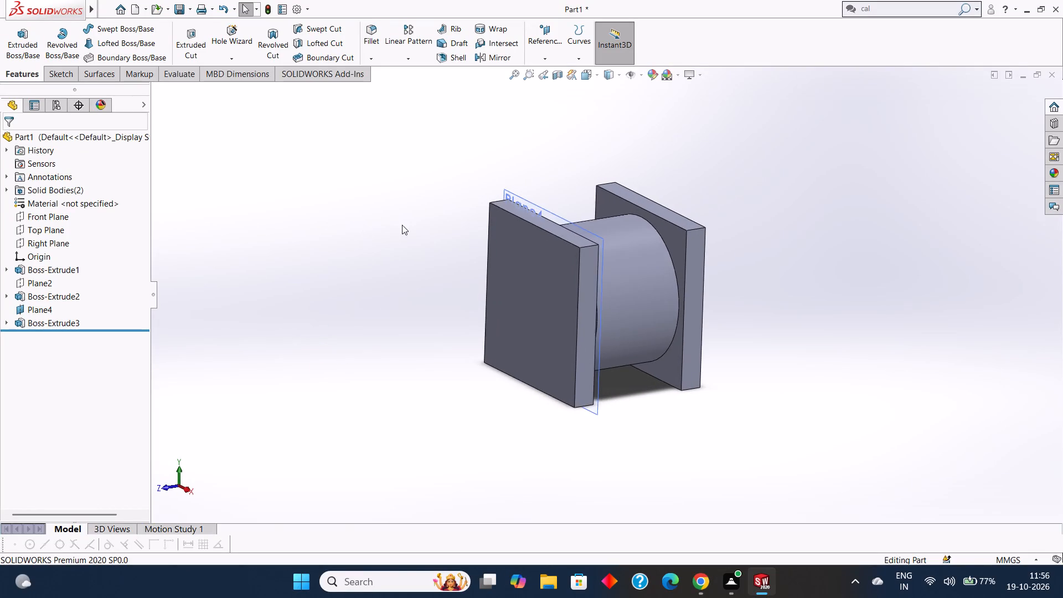
{"action": "scroll", "coordinate": [547, 212], "scroll_direction": "down", "scroll_amount": 6}
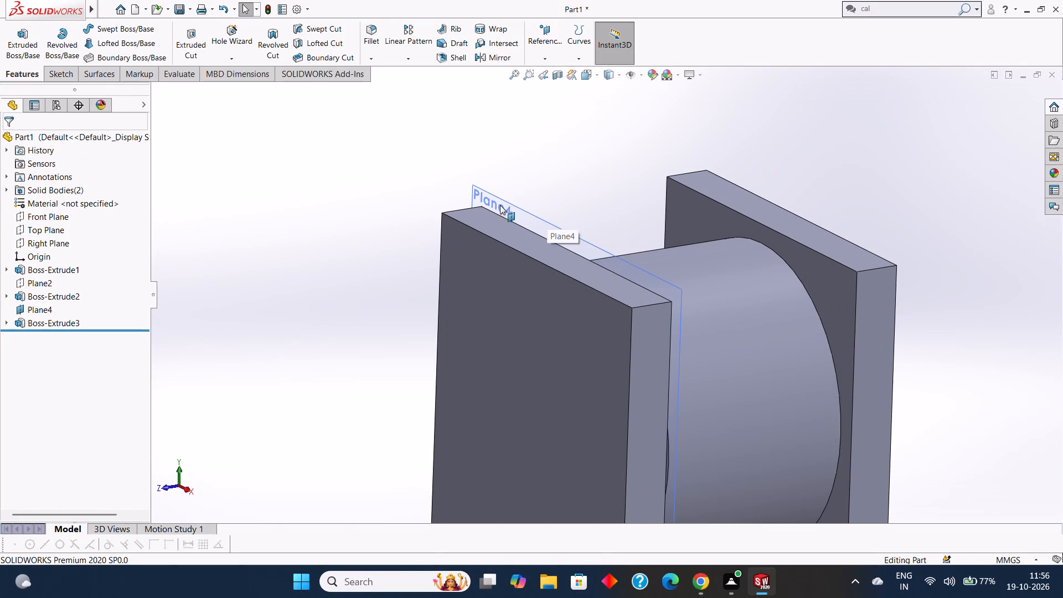
{"action": "right_click", "coordinate": [500, 204]}
{"action": "left_click", "coordinate": [541, 188]}
{"action": "scroll", "coordinate": [538, 191], "scroll_direction": "up", "scroll_amount": 6}
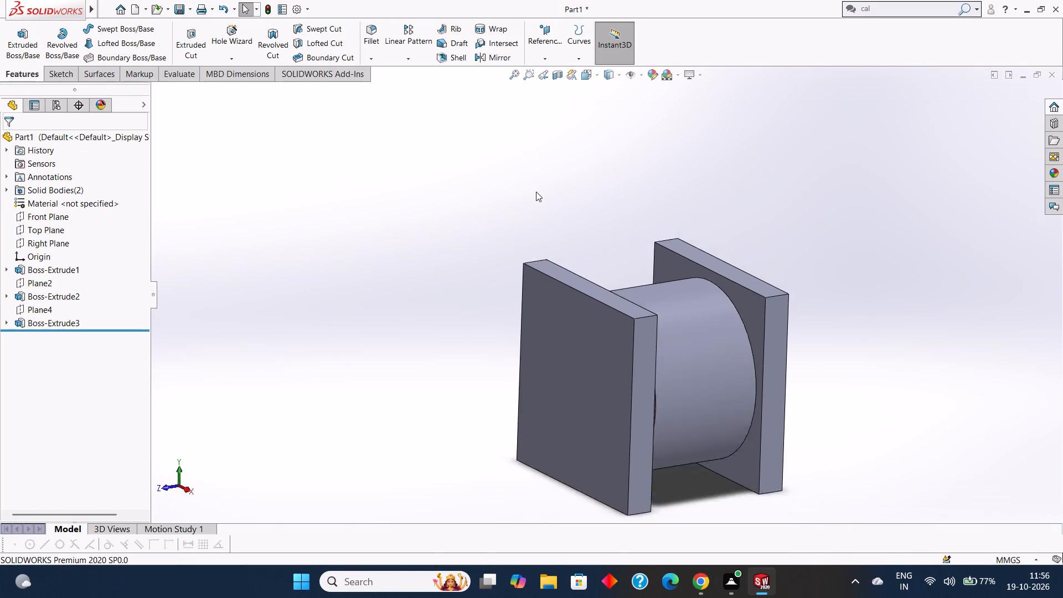
{"action": "scroll", "coordinate": [536, 192], "scroll_direction": "up", "scroll_amount": 5}
Sketch a circle of about 27 mm radius, centred on the origin, on the second square flange's outer face.
{"action": "middle_click_drag", "start_coordinate": [462, 351], "coordinate": [368, 283]}
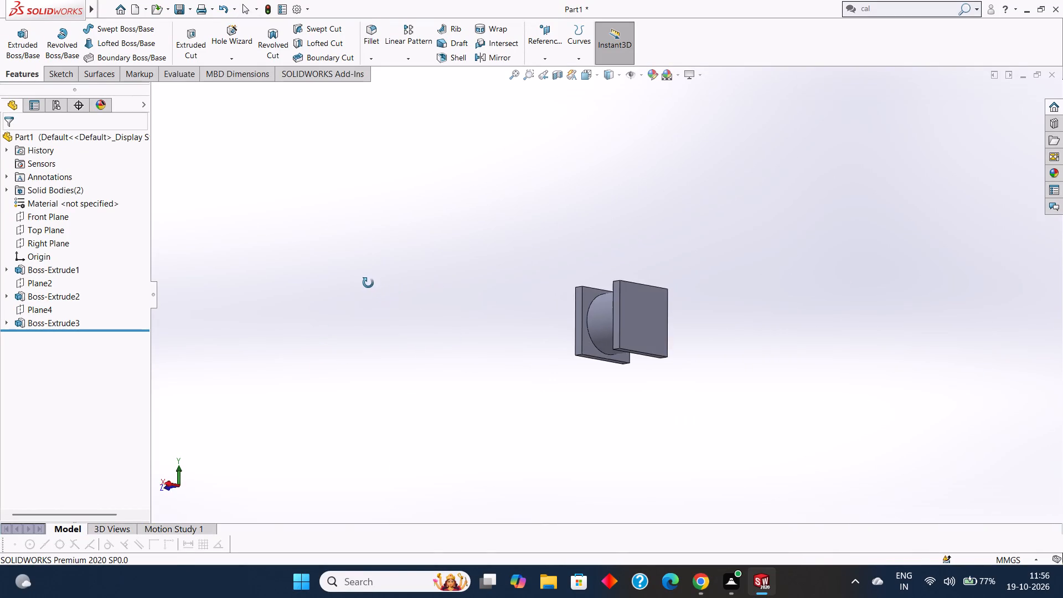
{"action": "middle_click_drag", "start_coordinate": [368, 283], "coordinate": [482, 290]}
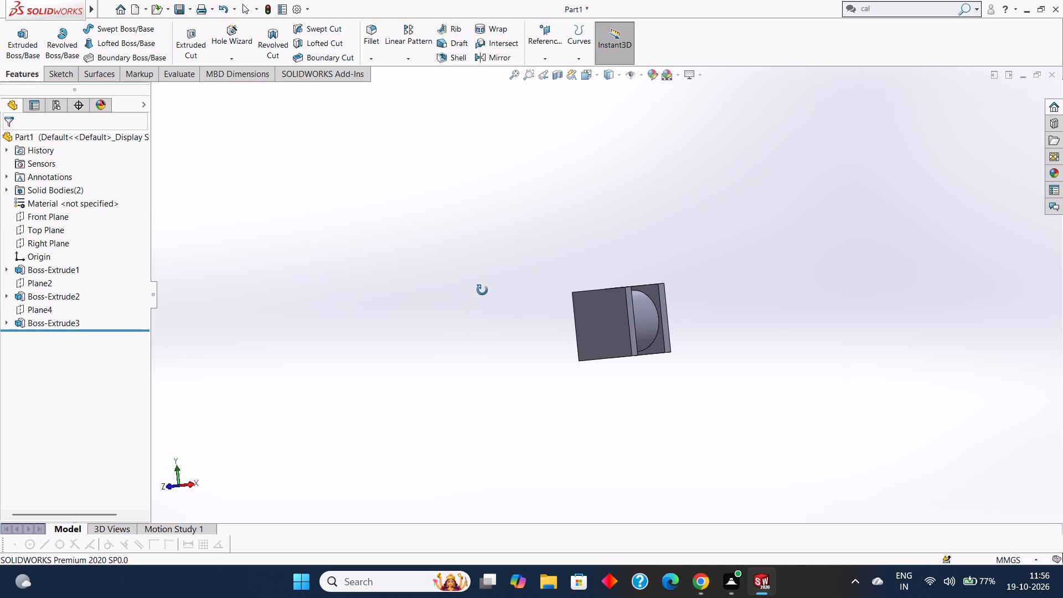
{"action": "middle_click_drag", "start_coordinate": [482, 290], "coordinate": [482, 292]}
{"action": "middle_click_drag", "start_coordinate": [482, 292], "coordinate": [453, 303]}
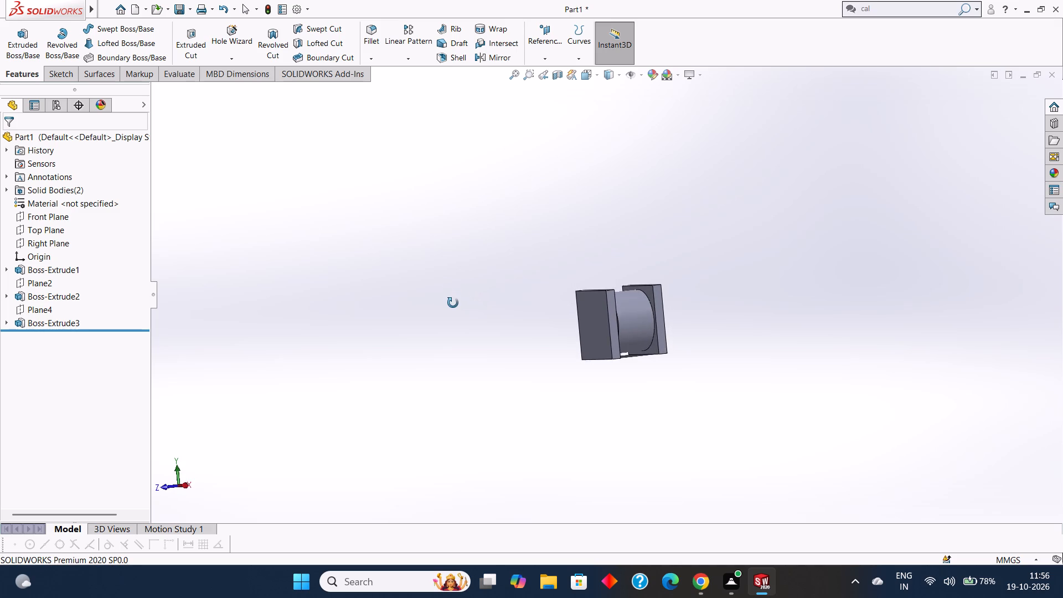
{"action": "middle_click_drag", "start_coordinate": [453, 303], "coordinate": [515, 300]}
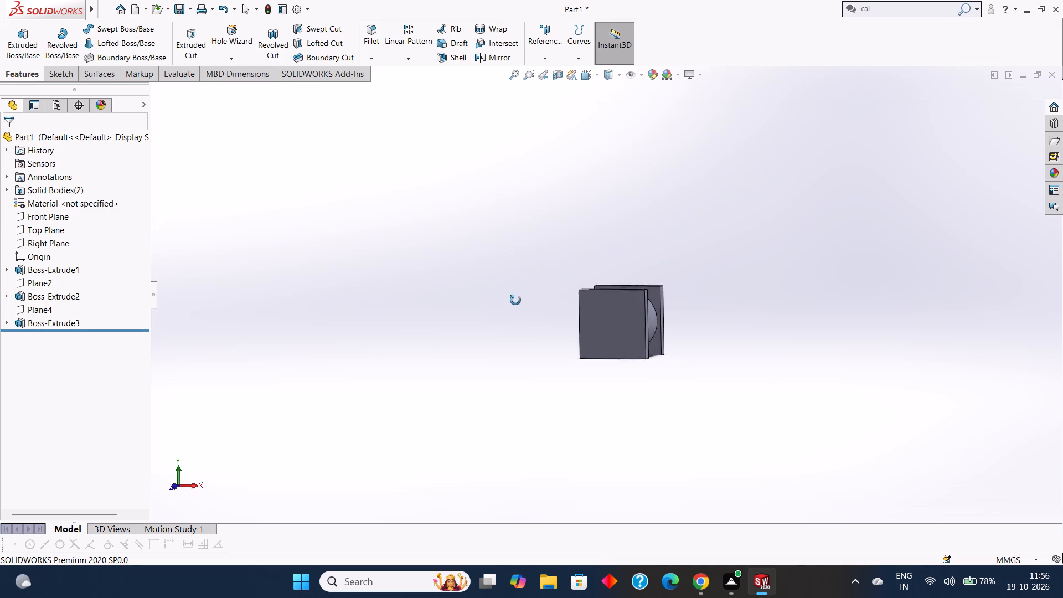
{"action": "middle_click_drag", "start_coordinate": [515, 300], "coordinate": [517, 300]}
{"action": "left_click", "coordinate": [610, 311]}
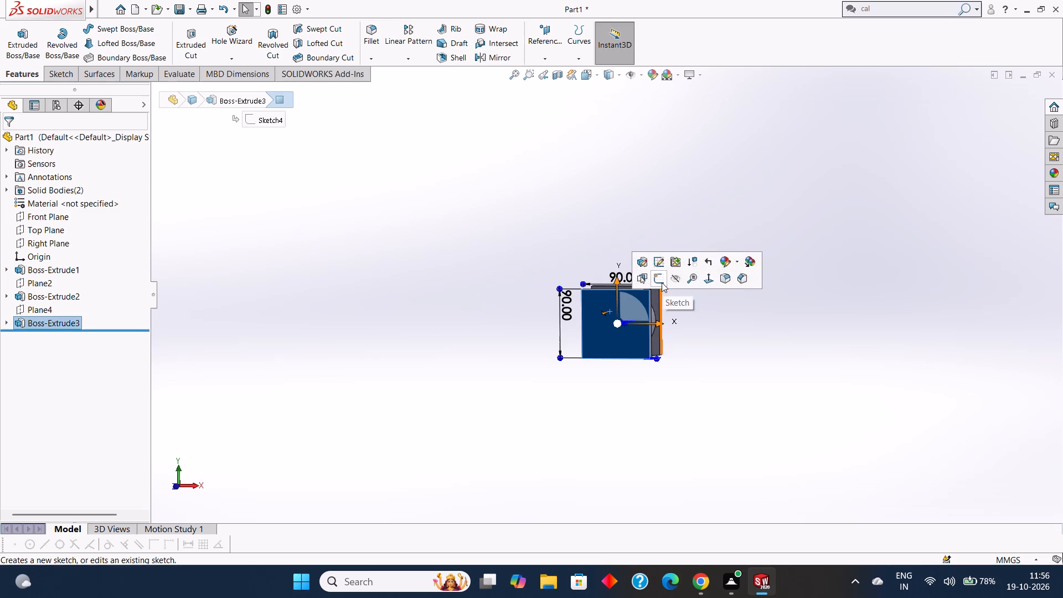
{"action": "left_click", "coordinate": [656, 278]}
{"action": "key", "text": "ctrl+8"}
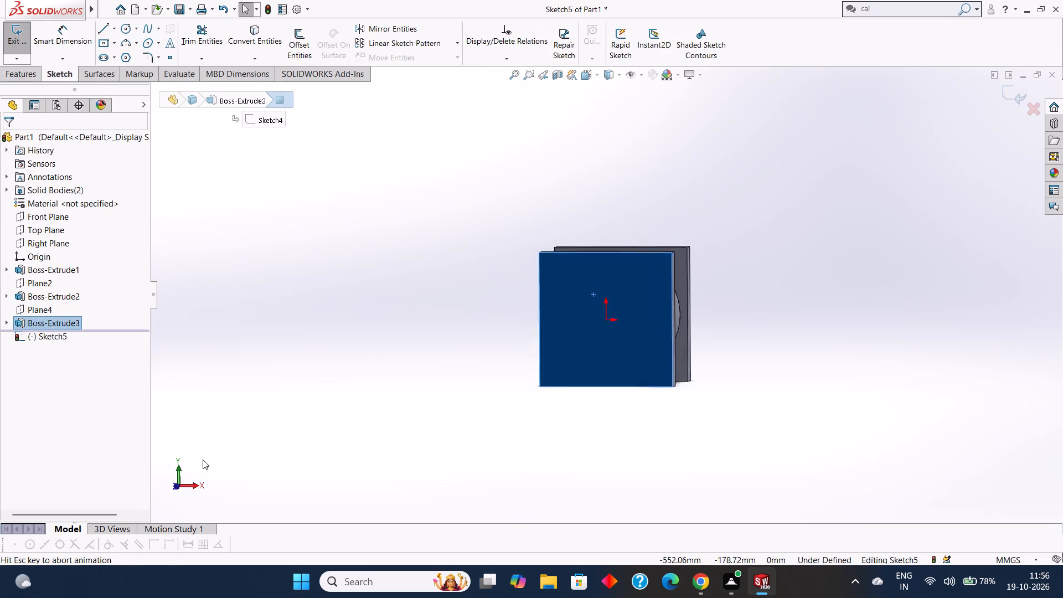
{"action": "key", "text": "Escape"}
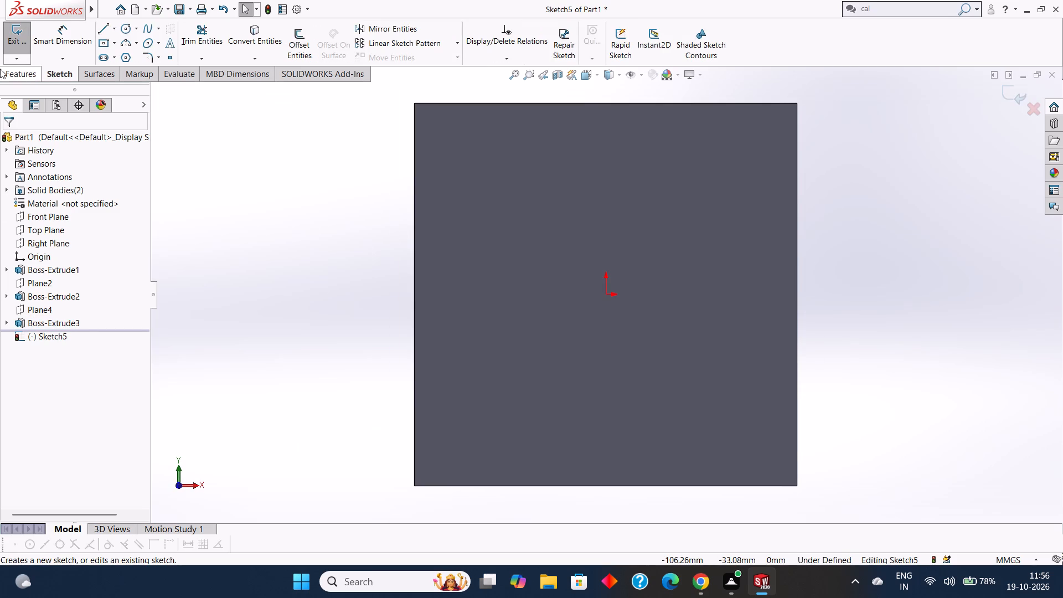
{"action": "left_click", "coordinate": [125, 29]}
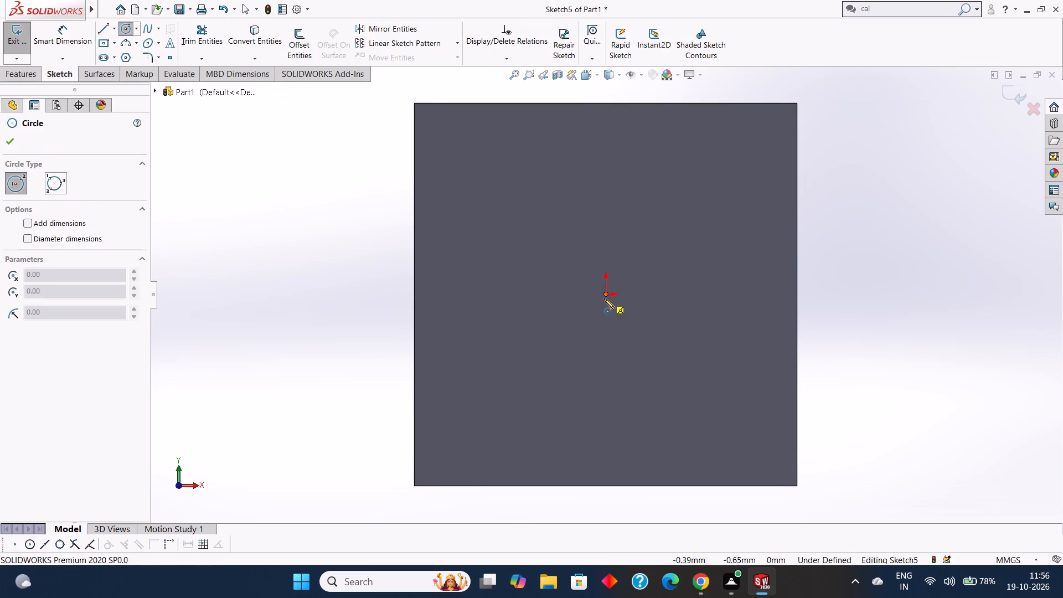
{"action": "left_click_drag", "start_coordinate": [605, 294], "coordinate": [680, 367]}
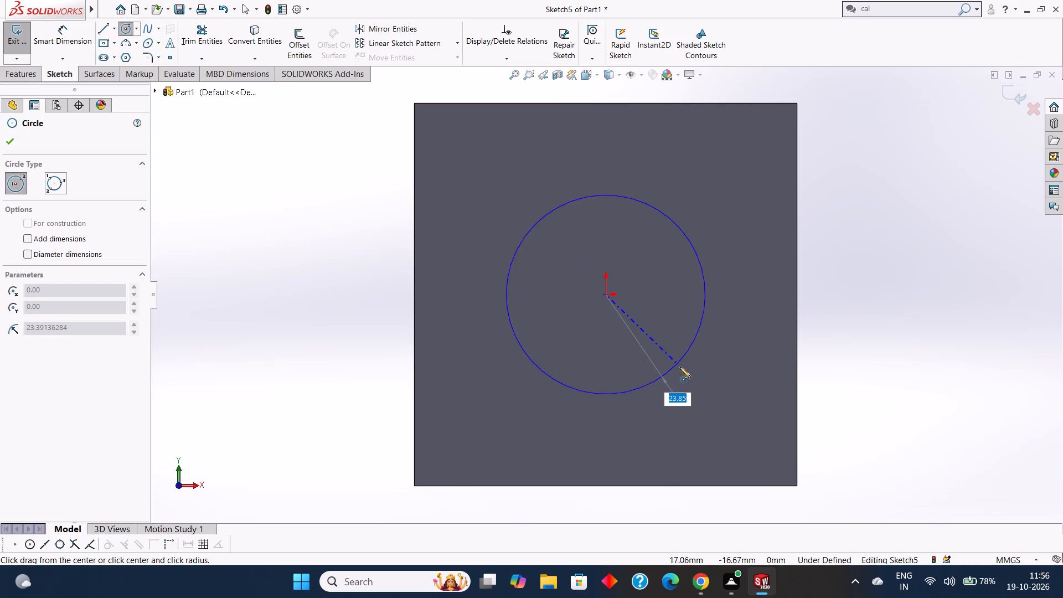
{"action": "left_click_drag", "start_coordinate": [680, 367], "coordinate": [689, 375]}
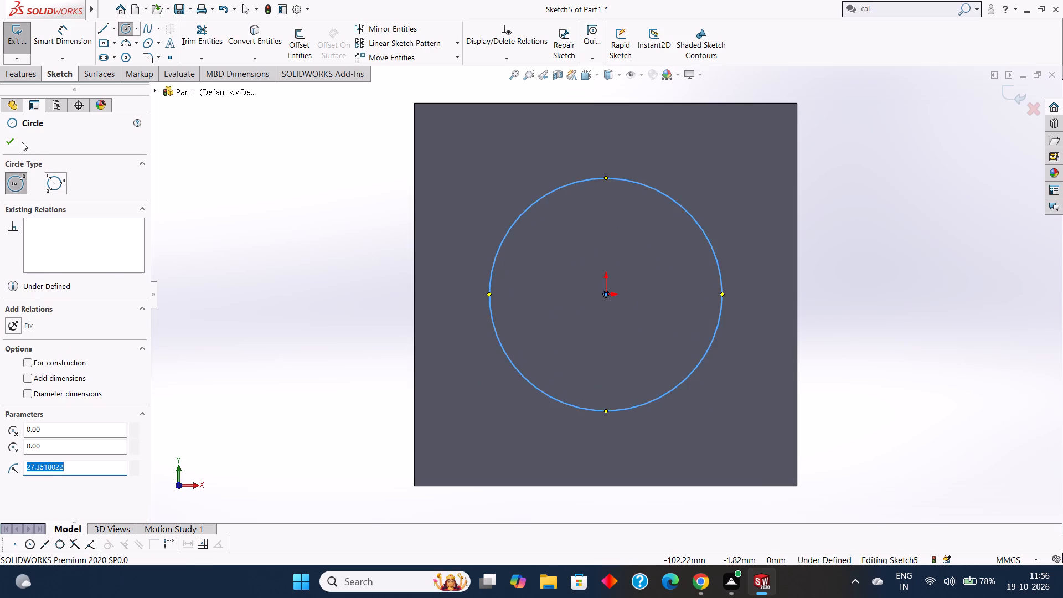
{"action": "left_click", "coordinate": [16, 140]}
Dimension the circle on the second square flange to a diameter of 60 mm.
{"action": "left_click", "coordinate": [59, 34]}
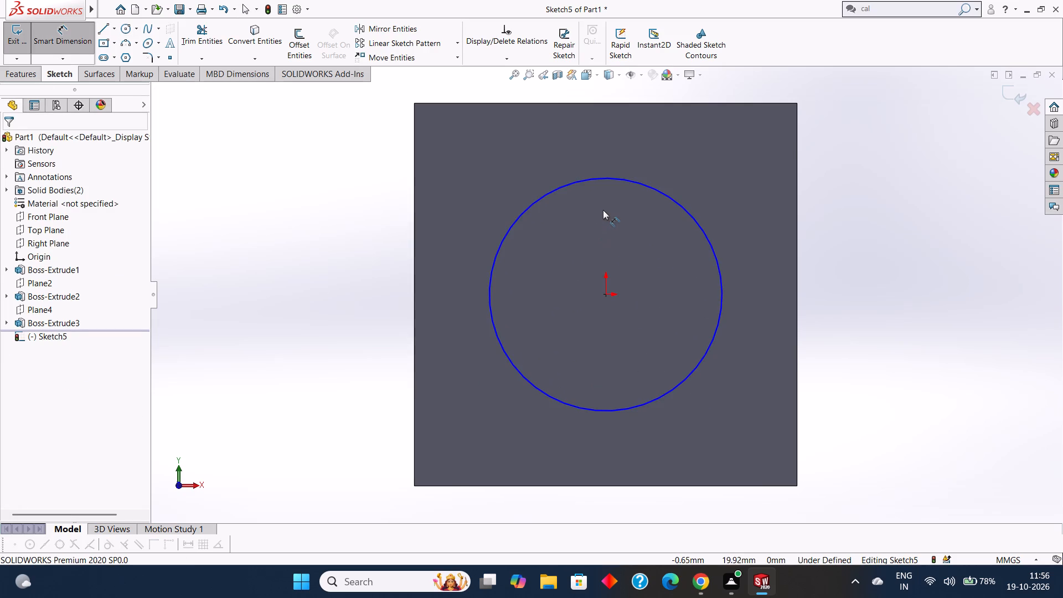
{"action": "scroll", "coordinate": [603, 212], "scroll_direction": "up", "scroll_amount": 2}
{"action": "left_click", "coordinate": [610, 215]}
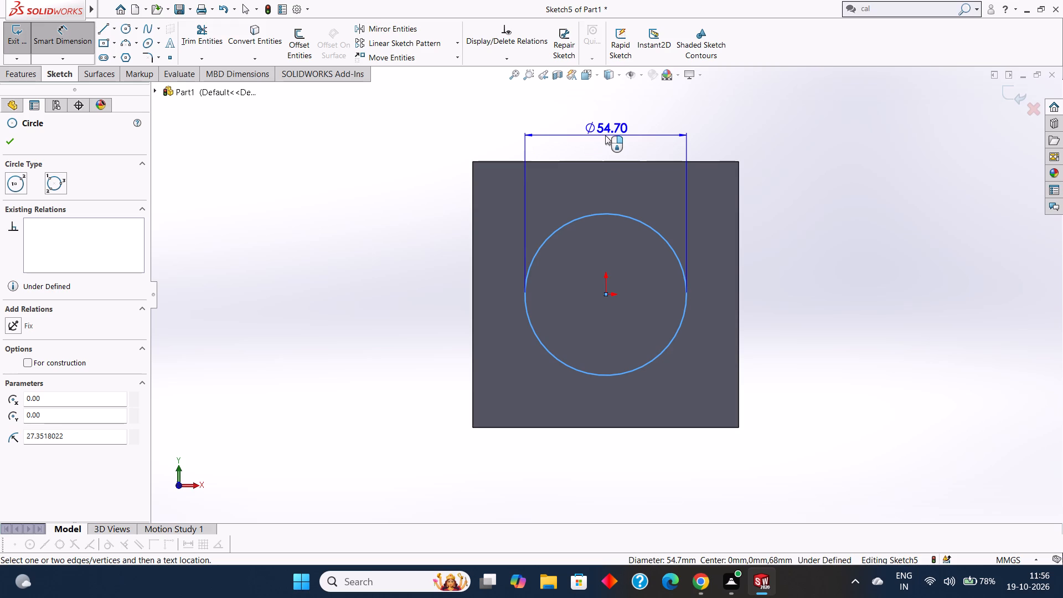
{"action": "left_click", "coordinate": [605, 135]}
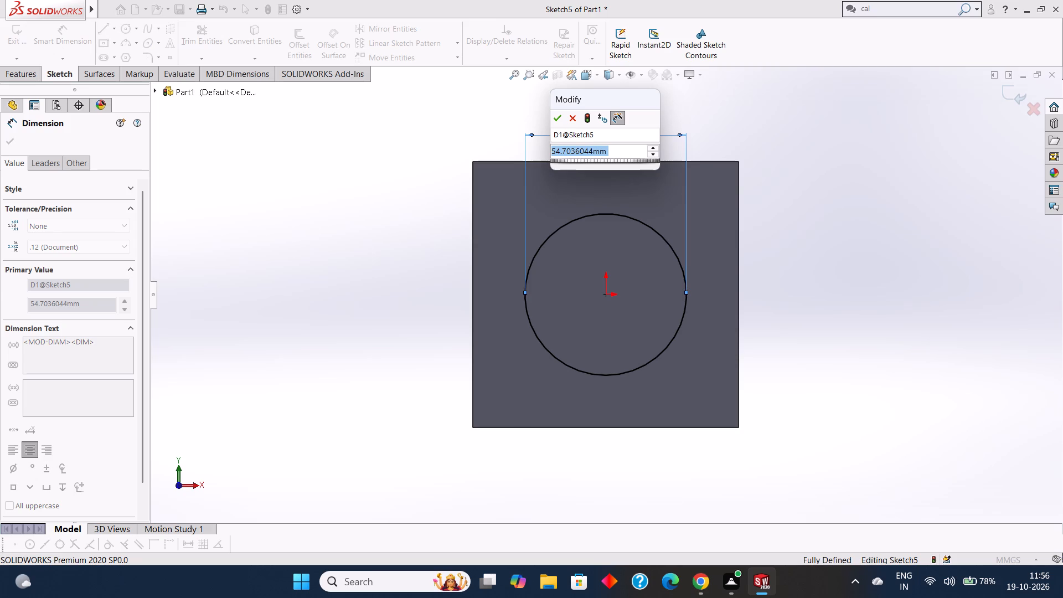
{"action": "type", "text": "60"}
{"action": "key", "text": "Return"}
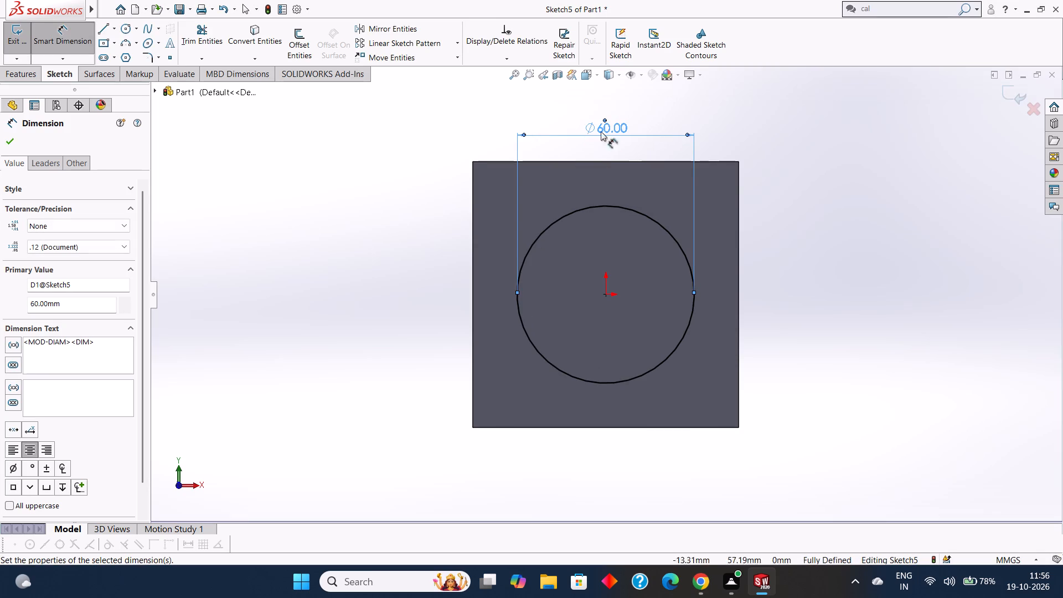
{"action": "left_click", "coordinate": [15, 142]}
Cut-extrude the 60 mm circle Through All from the second flange through the cylinder and the opposite flange.
{"action": "scroll", "coordinate": [530, 296], "scroll_direction": "up", "scroll_amount": 3}
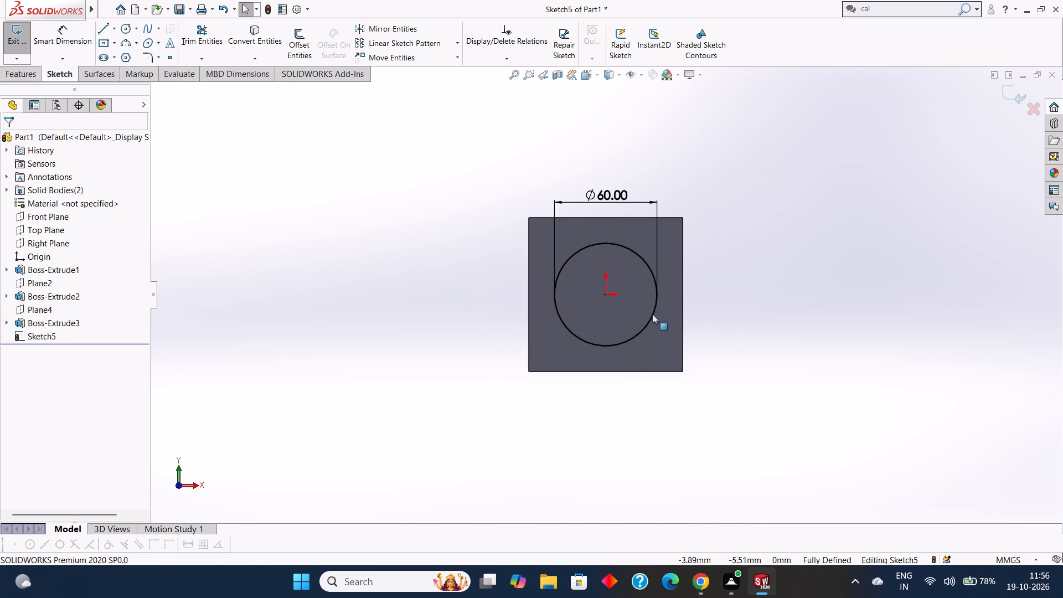
{"action": "middle_click_drag", "start_coordinate": [867, 322], "coordinate": [786, 350]}
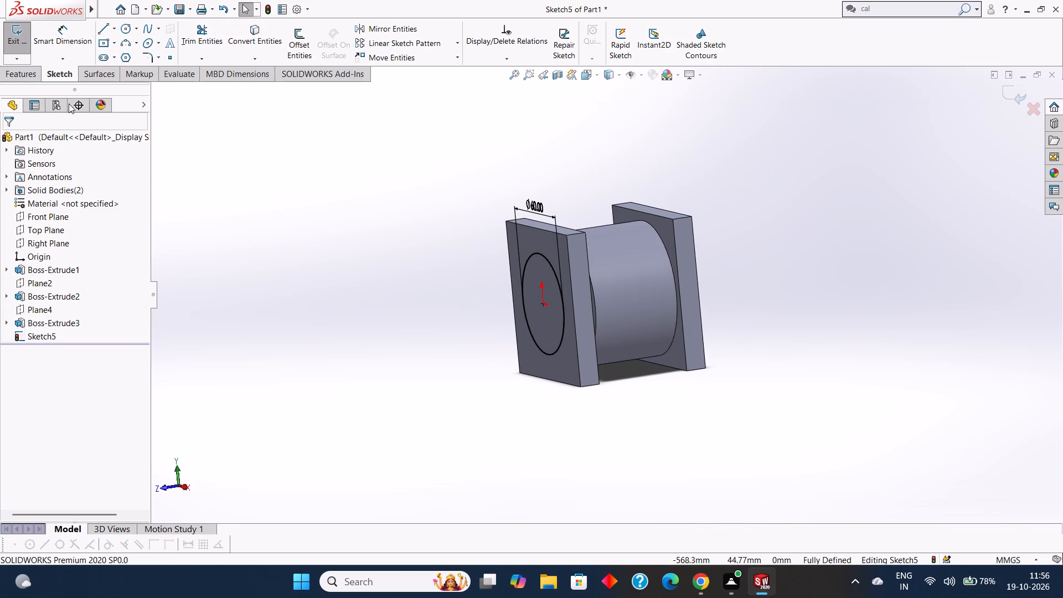
{"action": "left_click", "coordinate": [24, 76]}
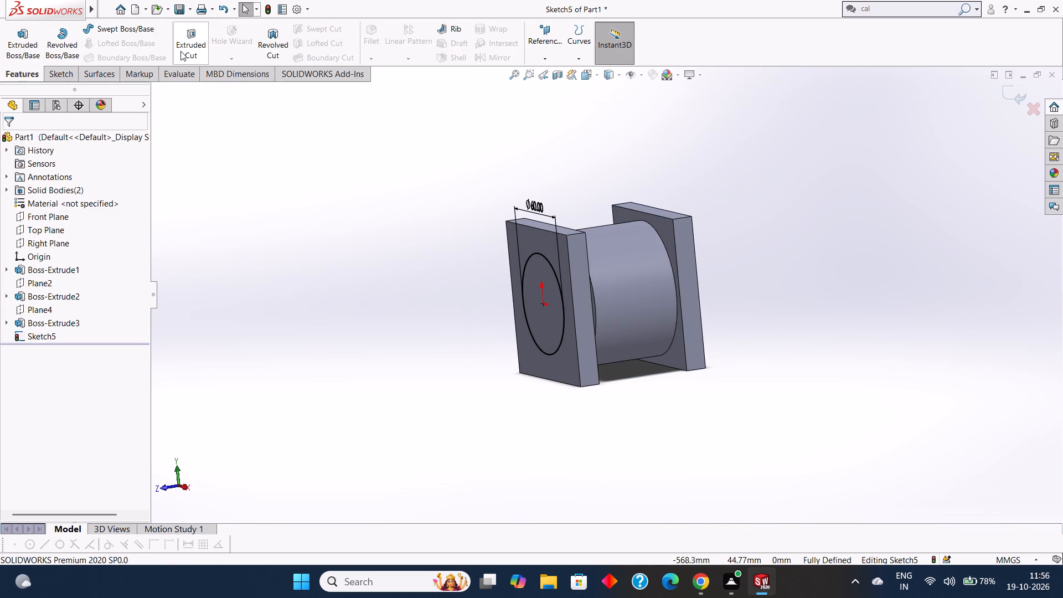
{"action": "left_click", "coordinate": [187, 48]}
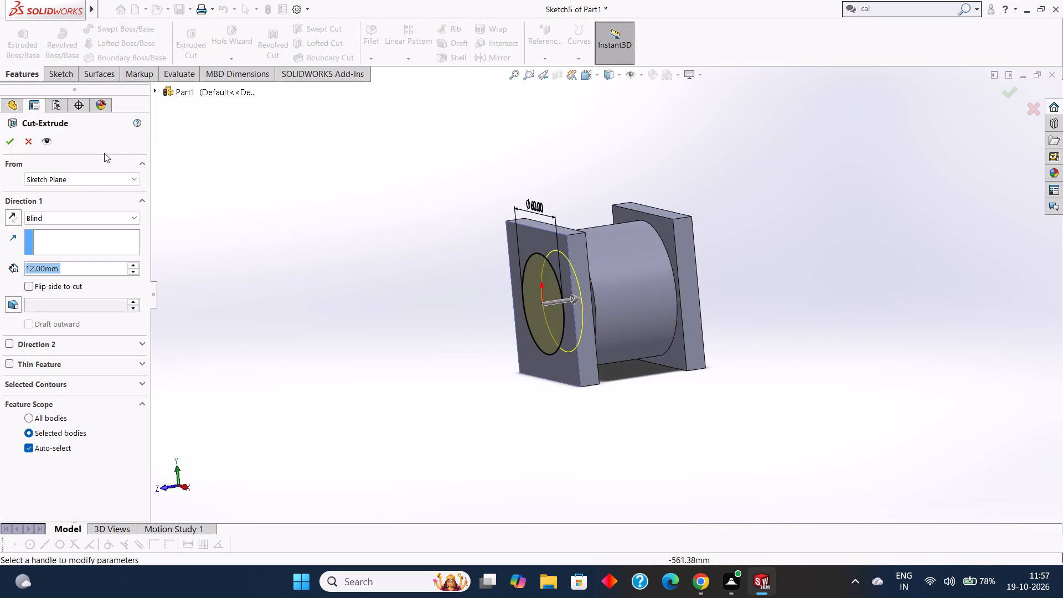
{"action": "left_click", "coordinate": [68, 216]}
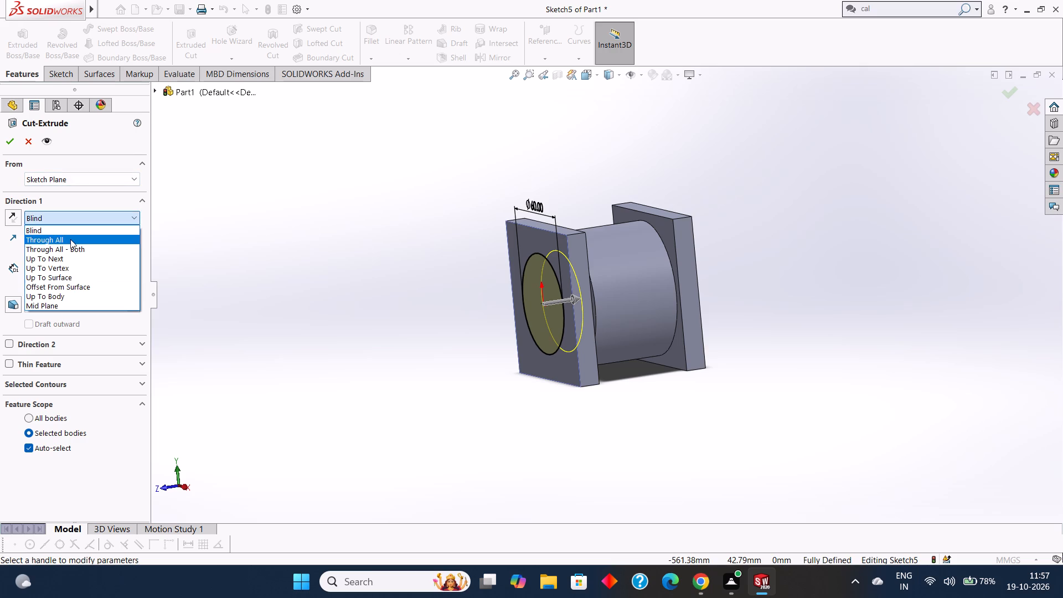
{"action": "left_click", "coordinate": [70, 239]}
{"action": "middle_click_drag", "start_coordinate": [386, 262], "coordinate": [339, 275]}
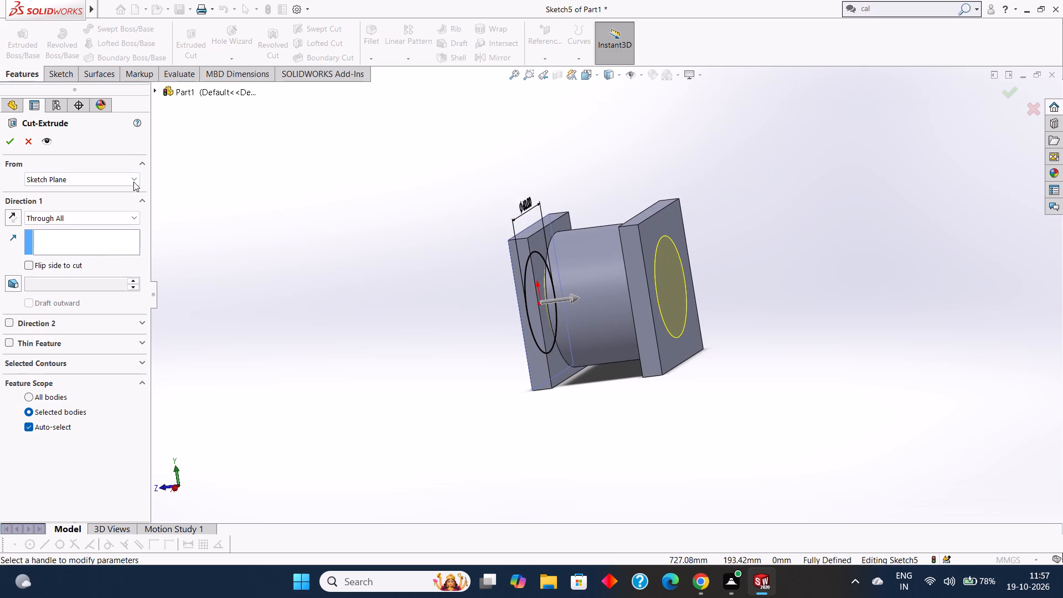
{"action": "left_click", "coordinate": [16, 147]}
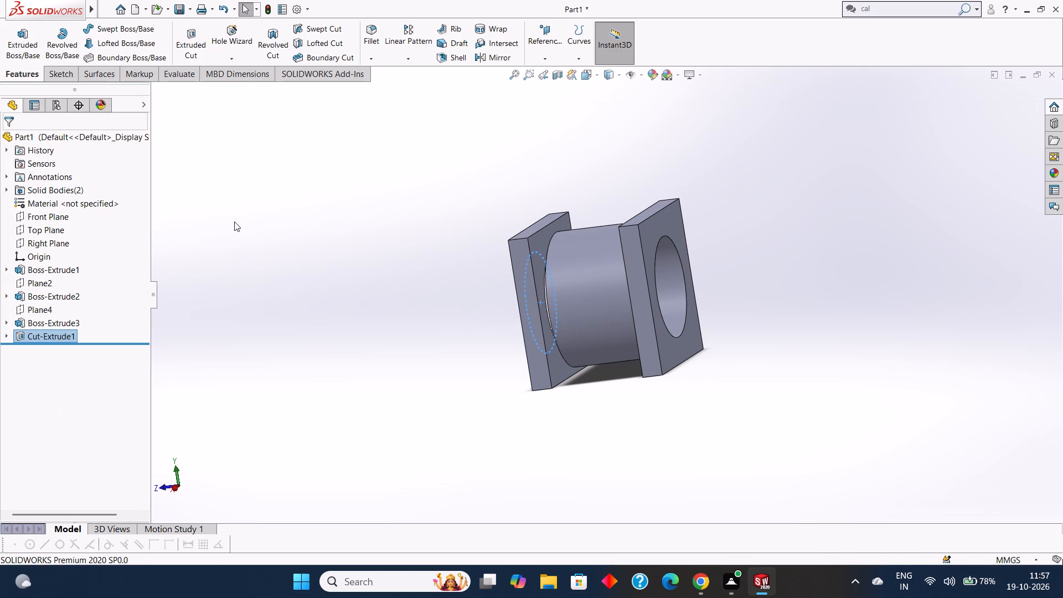
Examine the circular through-cut in both flanges and the cylinder's interior from several angles.
{"action": "middle_click_drag", "start_coordinate": [277, 225], "coordinate": [300, 234]}
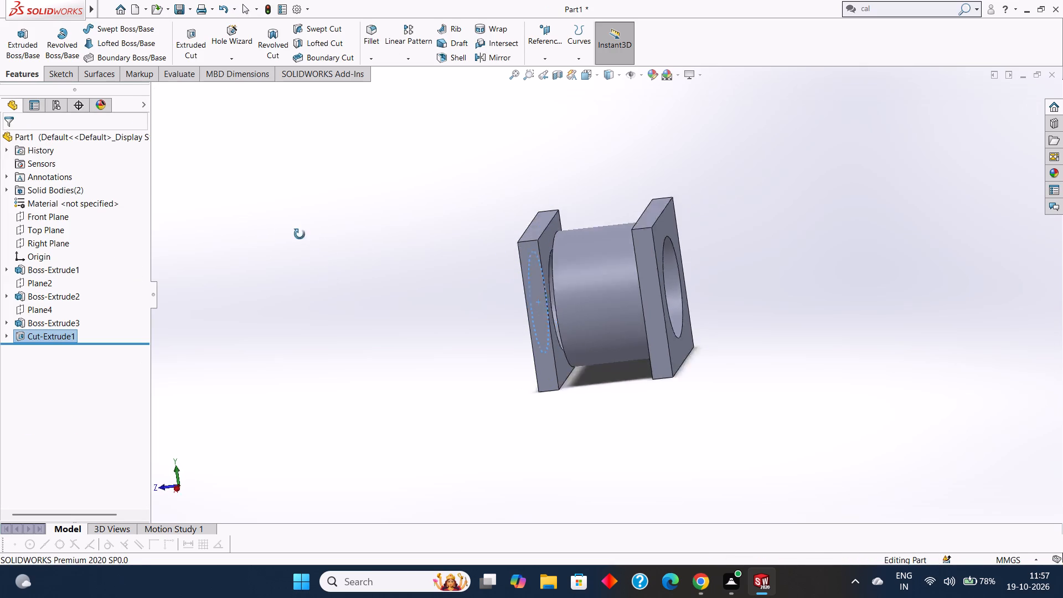
{"action": "middle_click_drag", "start_coordinate": [300, 234], "coordinate": [349, 246]}
{"action": "left_click", "coordinate": [336, 245]}
{"action": "middle_click_drag", "start_coordinate": [337, 241], "coordinate": [345, 241]}
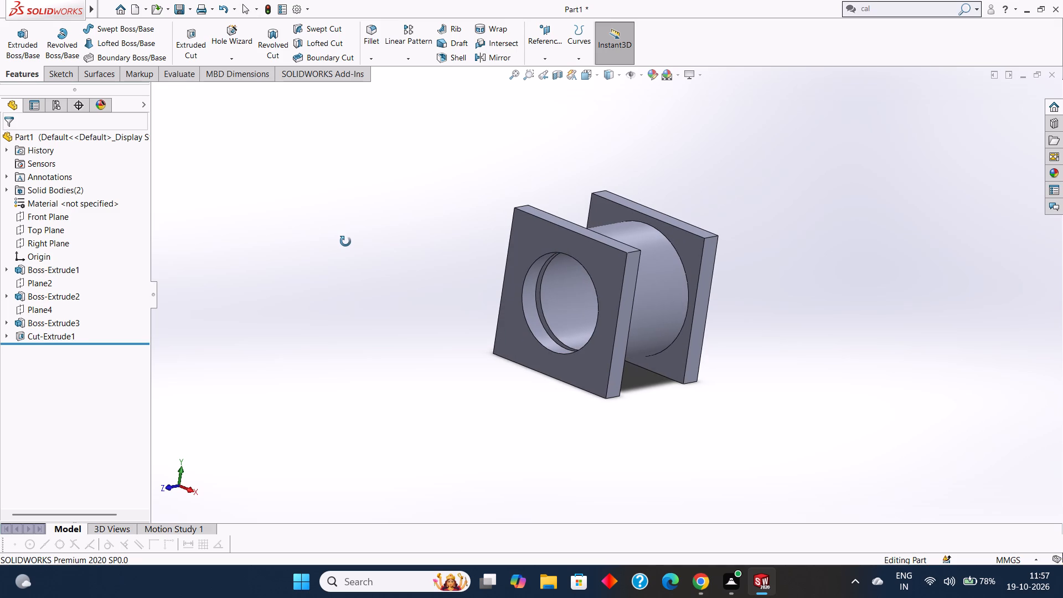
{"action": "middle_click_drag", "start_coordinate": [345, 241], "coordinate": [364, 251]}
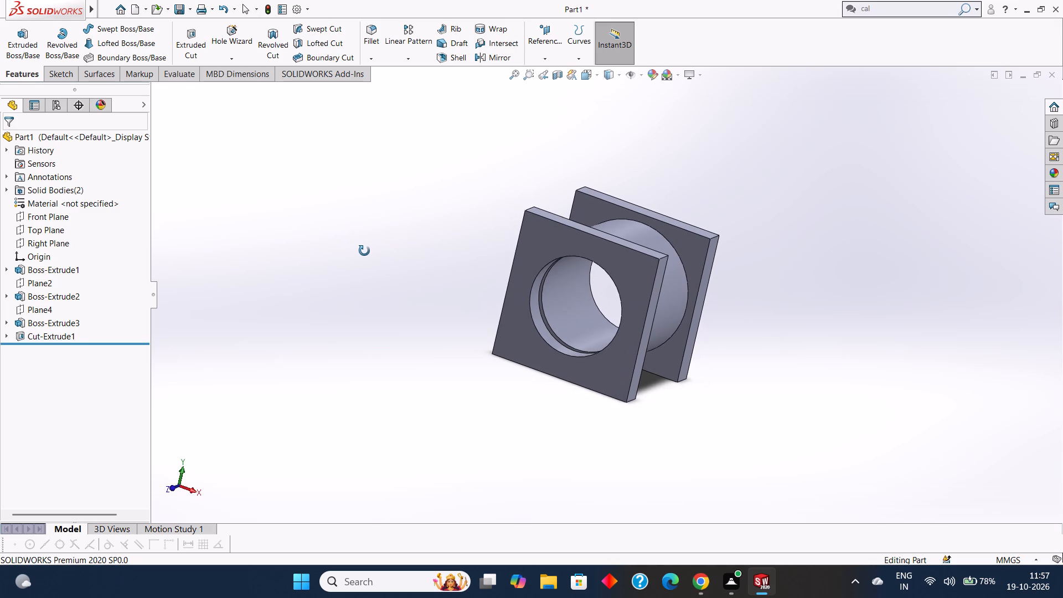
{"action": "middle_click_drag", "start_coordinate": [364, 251], "coordinate": [355, 254]}
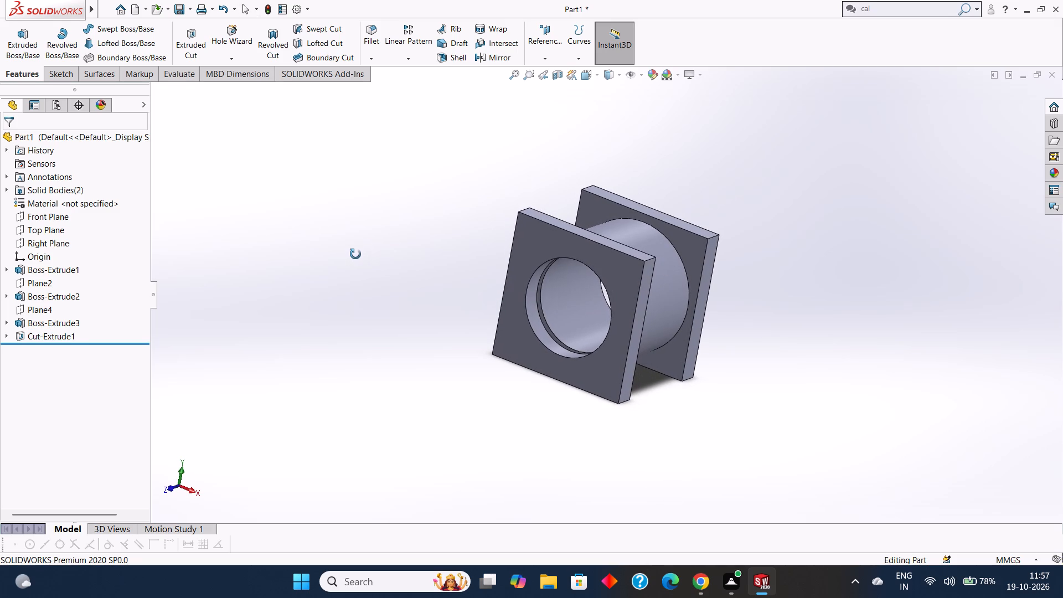
{"action": "middle_click_drag", "start_coordinate": [355, 254], "coordinate": [355, 257]}
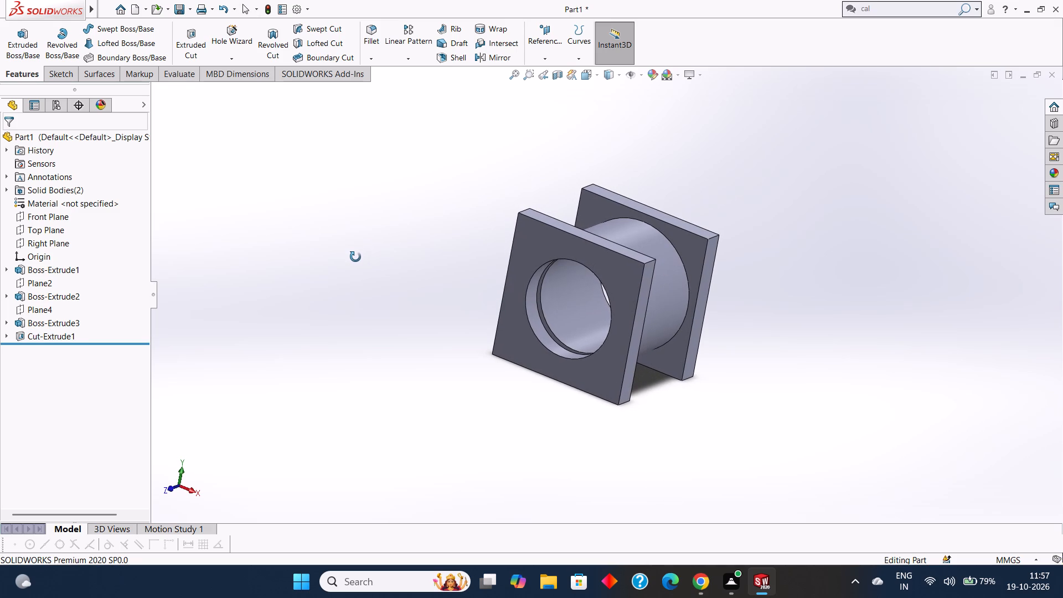
{"action": "middle_click_drag", "start_coordinate": [355, 257], "coordinate": [355, 262]}
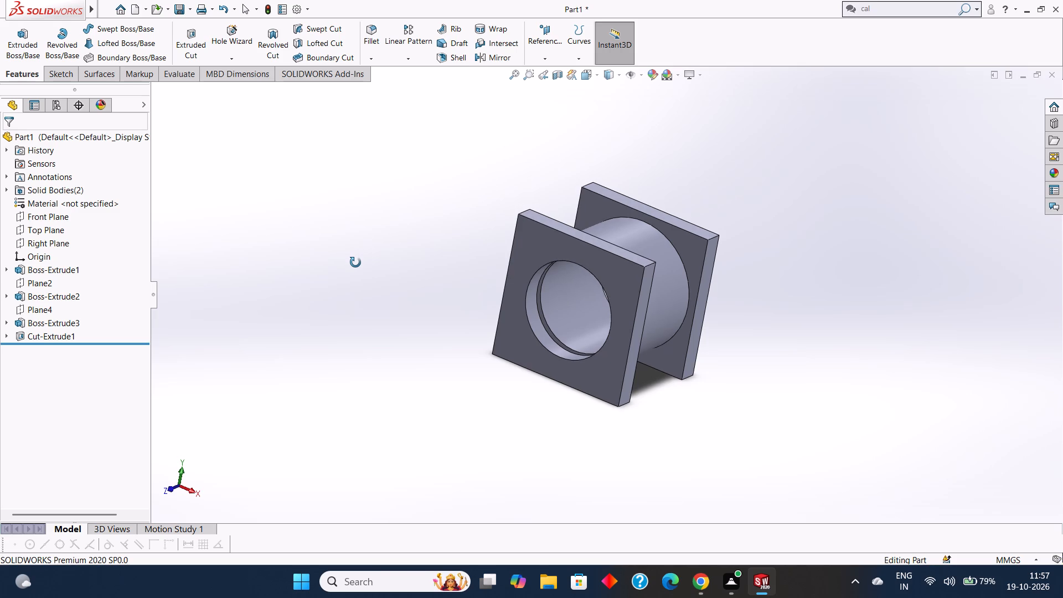
{"action": "middle_click_drag", "start_coordinate": [355, 262], "coordinate": [358, 266]}
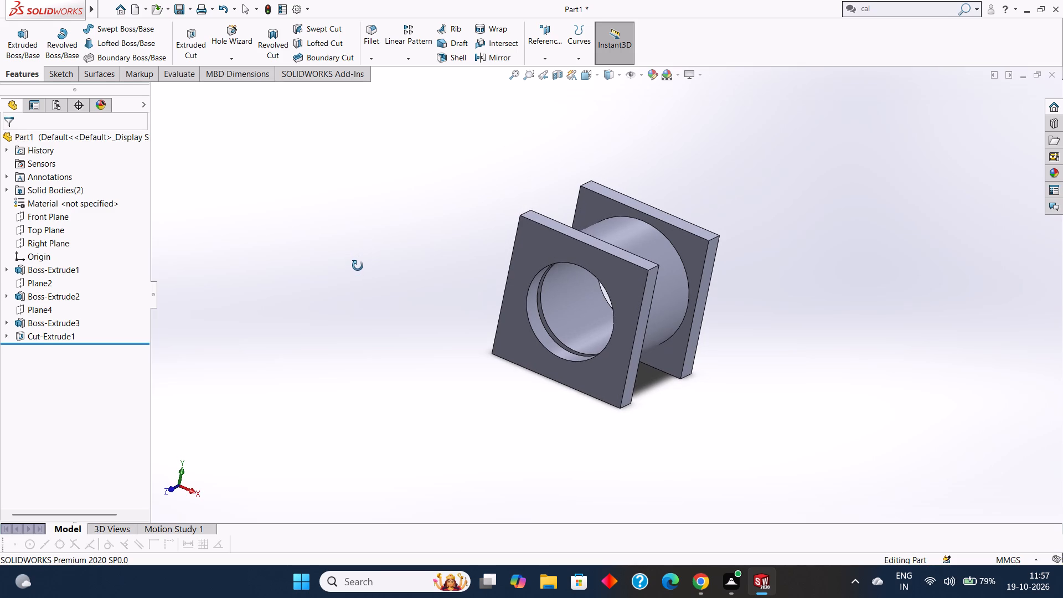
{"action": "middle_click_drag", "start_coordinate": [358, 266], "coordinate": [357, 265]}
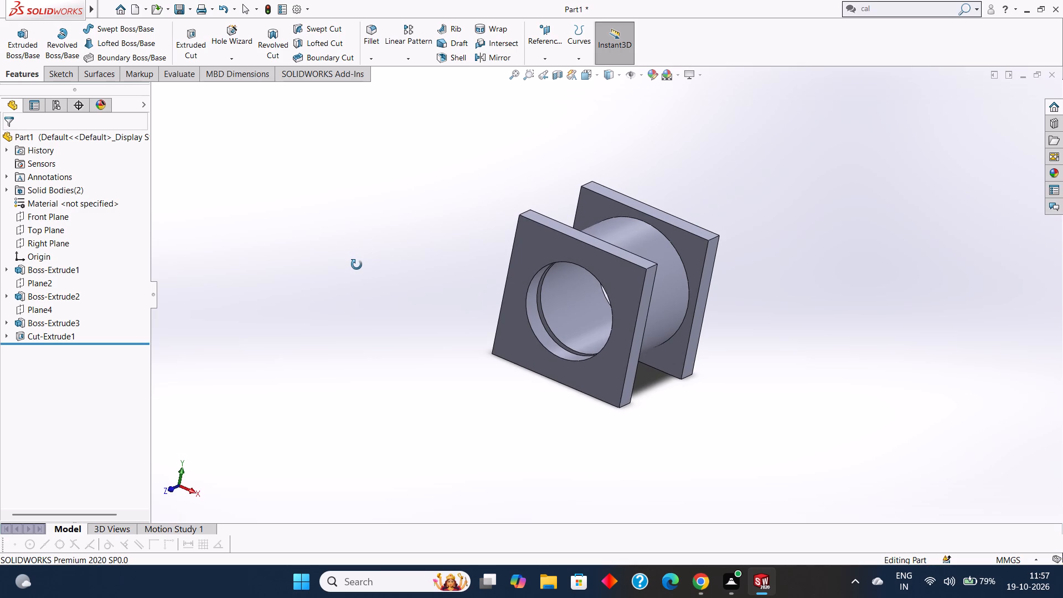
{"action": "middle_click_drag", "start_coordinate": [357, 265], "coordinate": [363, 264]}
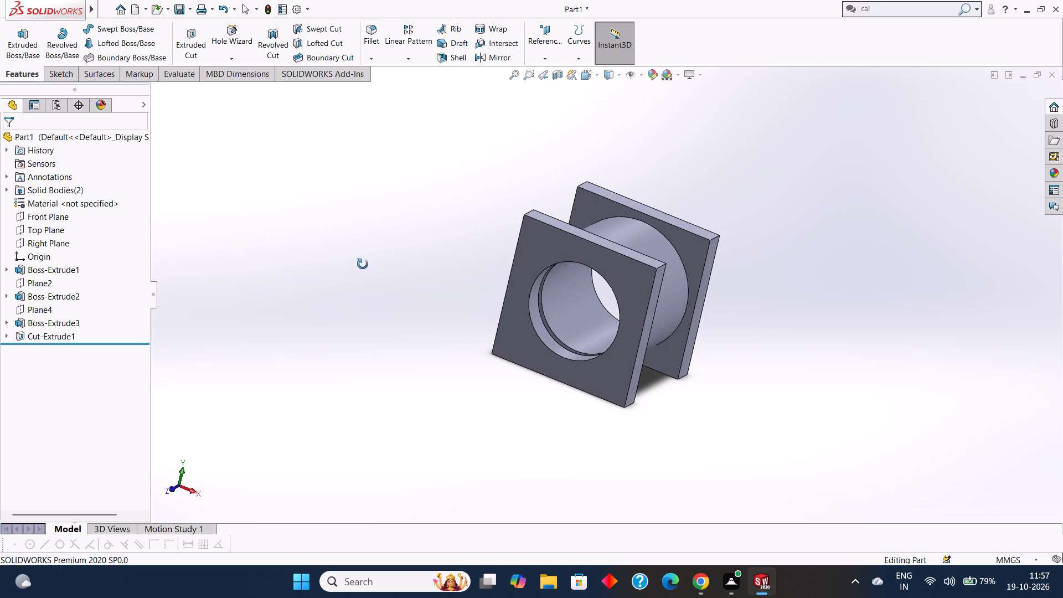
{"action": "middle_click_drag", "start_coordinate": [363, 264], "coordinate": [363, 262]}
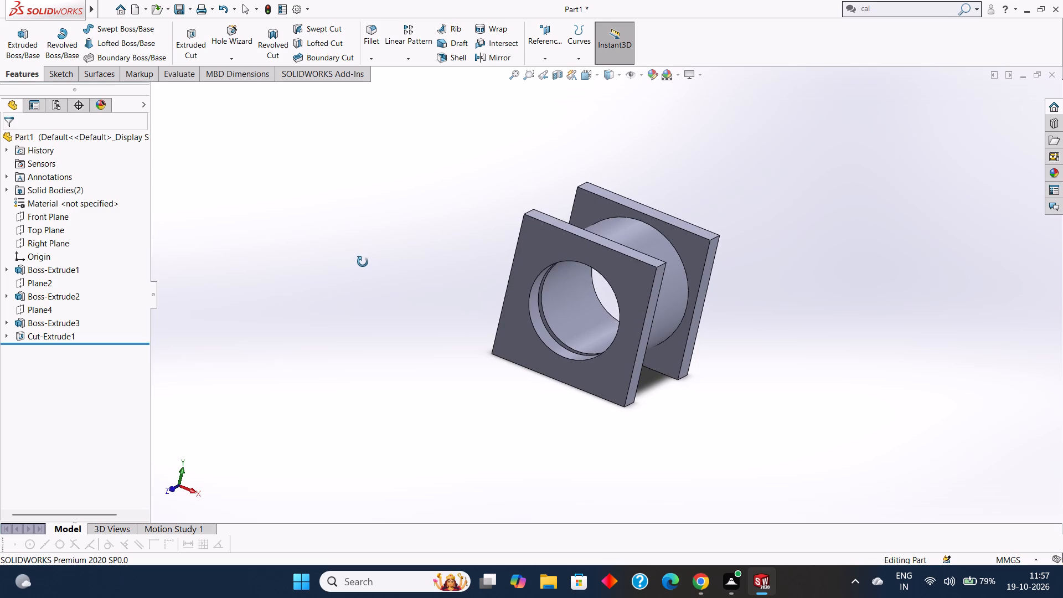
{"action": "middle_click_drag", "start_coordinate": [363, 262], "coordinate": [365, 261]}
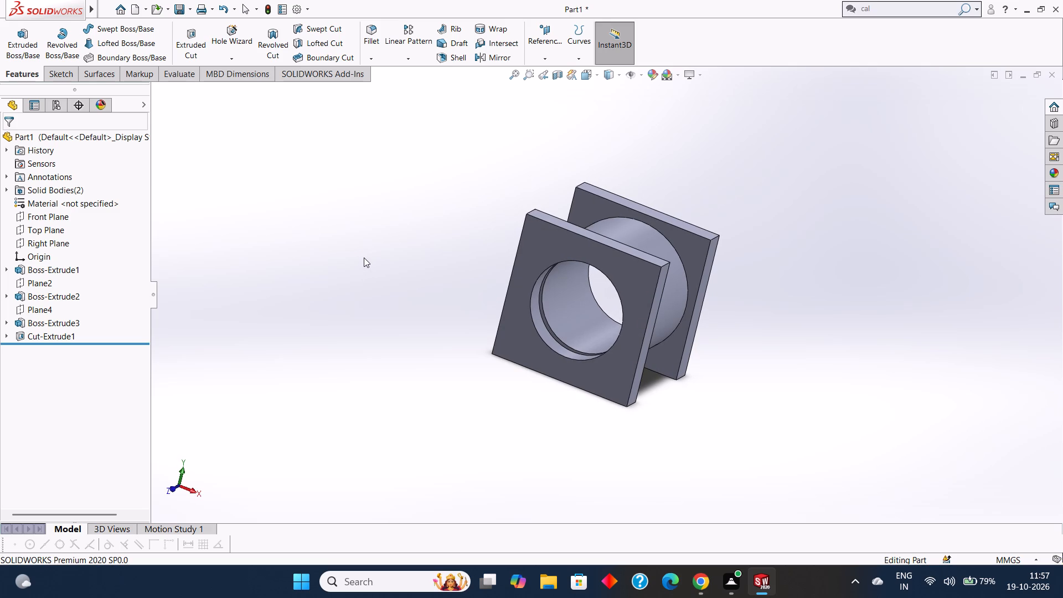
{"action": "middle_click_drag", "start_coordinate": [363, 257], "coordinate": [366, 256]}
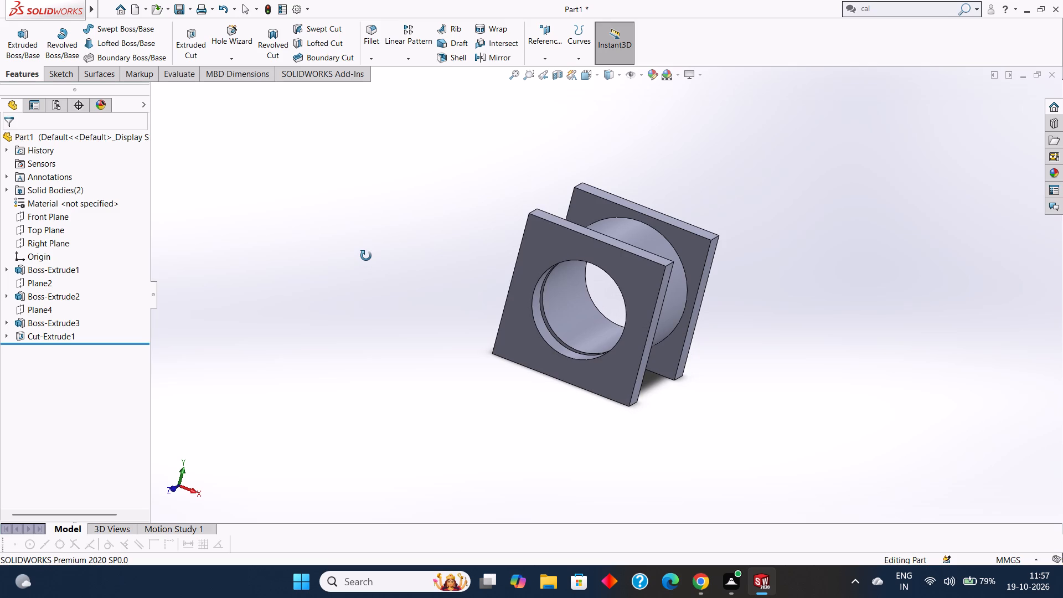
{"action": "middle_click_drag", "start_coordinate": [366, 256], "coordinate": [366, 256]}
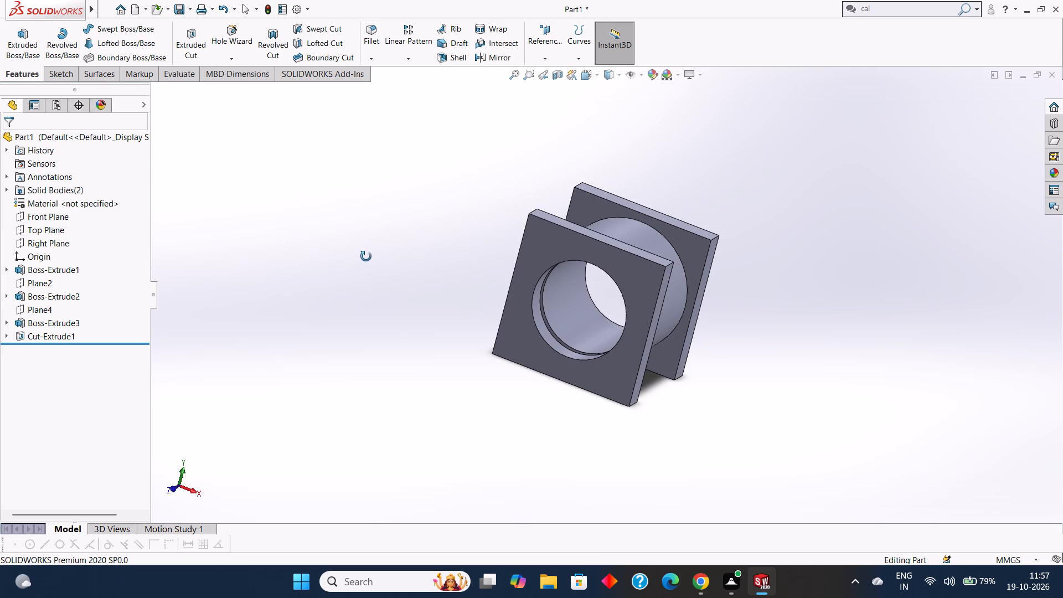
{"action": "middle_click_drag", "start_coordinate": [366, 256], "coordinate": [367, 261]}
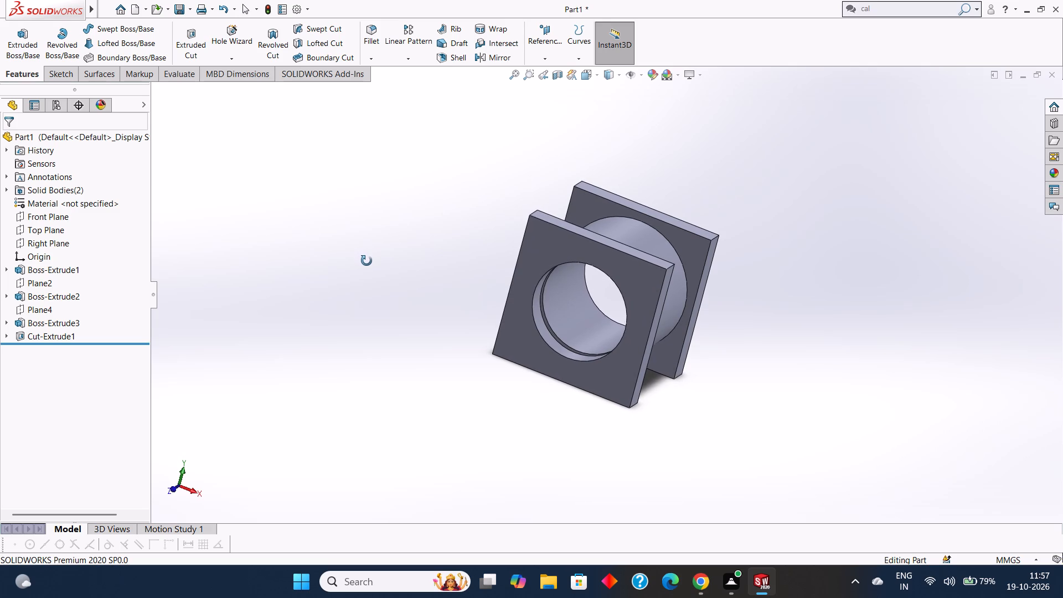
{"action": "middle_click_drag", "start_coordinate": [367, 261], "coordinate": [368, 261]}
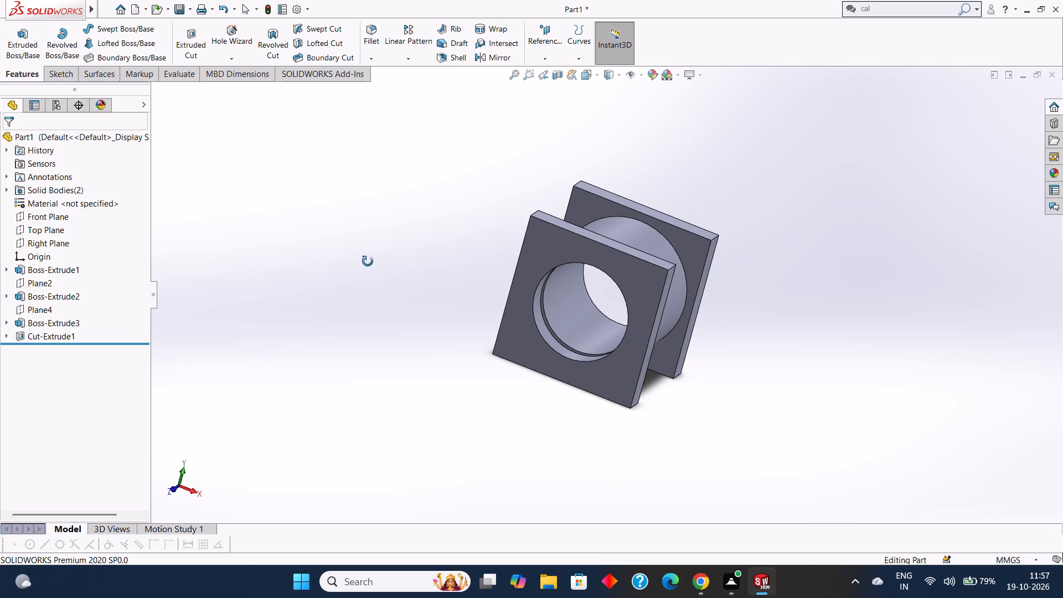
{"action": "middle_click_drag", "start_coordinate": [368, 261], "coordinate": [369, 259]}
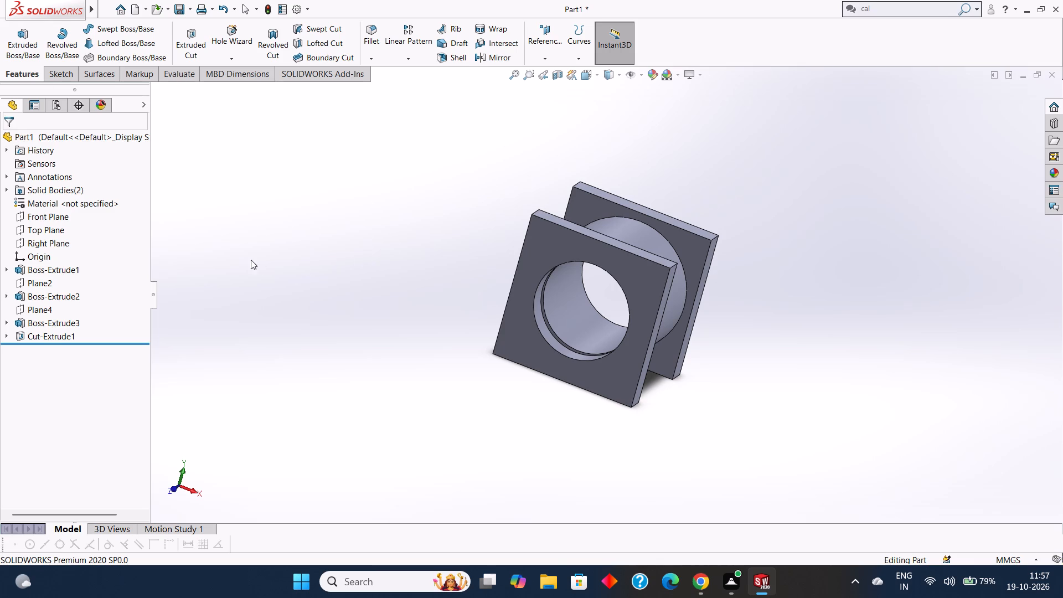
Fillet the four corner edges of the second square flange with a constant-size, symmetric 10 mm radius.
{"action": "left_click", "coordinate": [66, 74]}
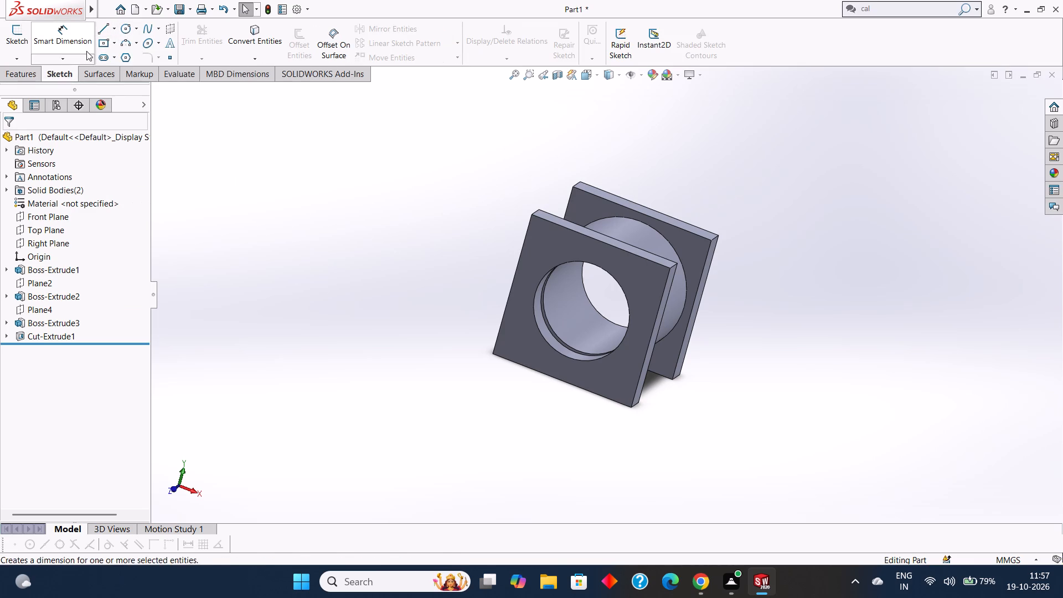
{"action": "left_click", "coordinate": [34, 73]}
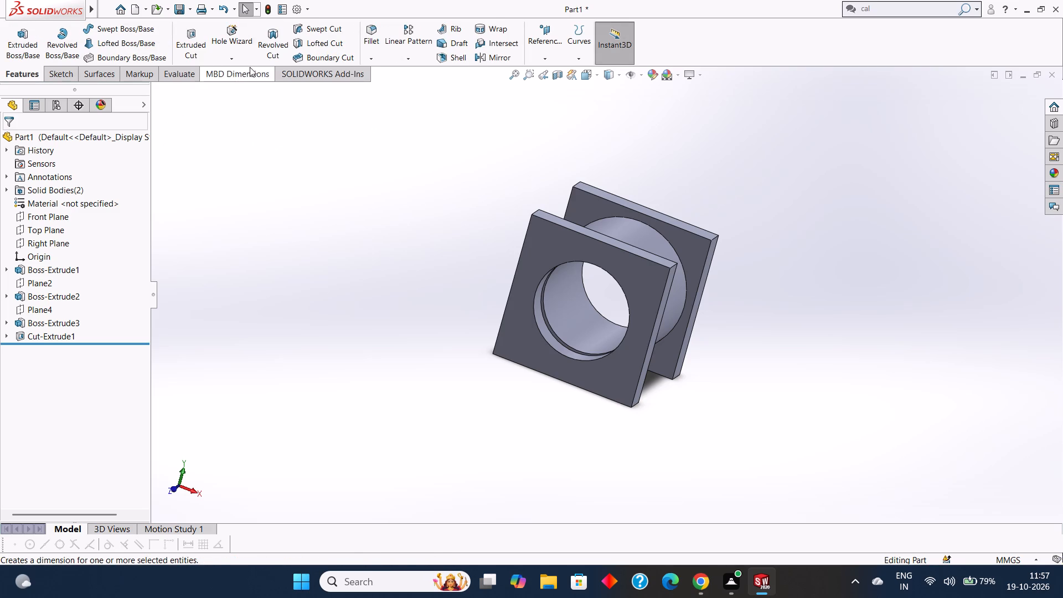
{"action": "left_click", "coordinate": [368, 59]}
{"action": "left_click", "coordinate": [375, 70]}
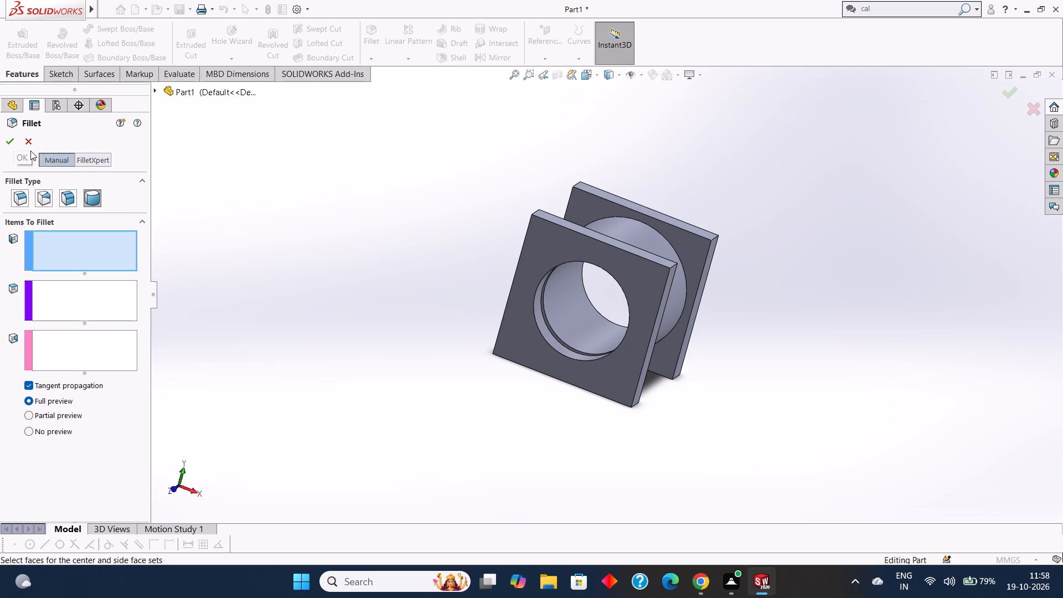
{"action": "left_click", "coordinate": [22, 190]}
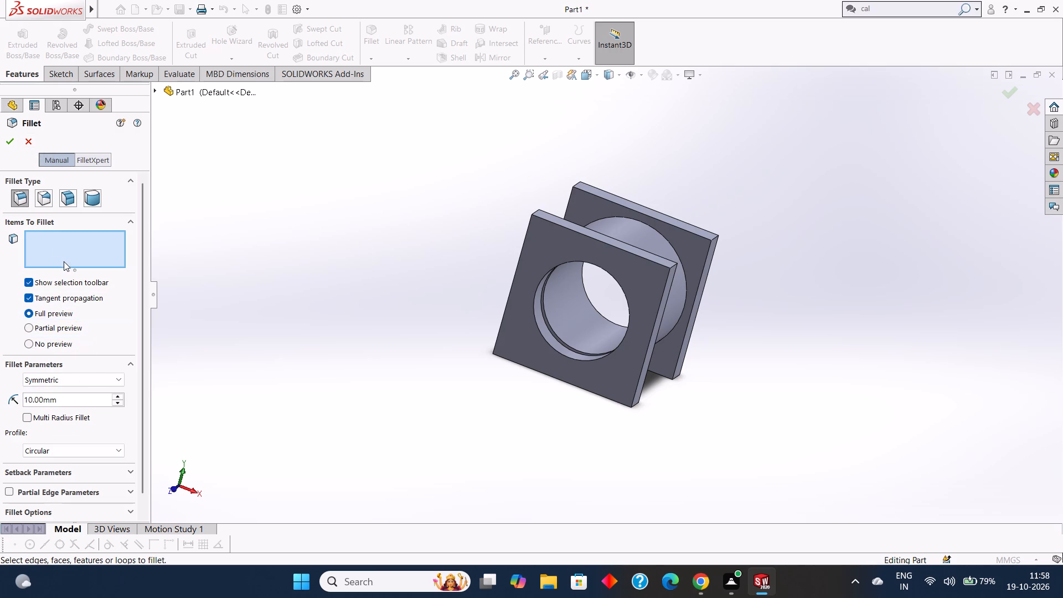
{"action": "middle_click_drag", "start_coordinate": [474, 240], "coordinate": [508, 356]}
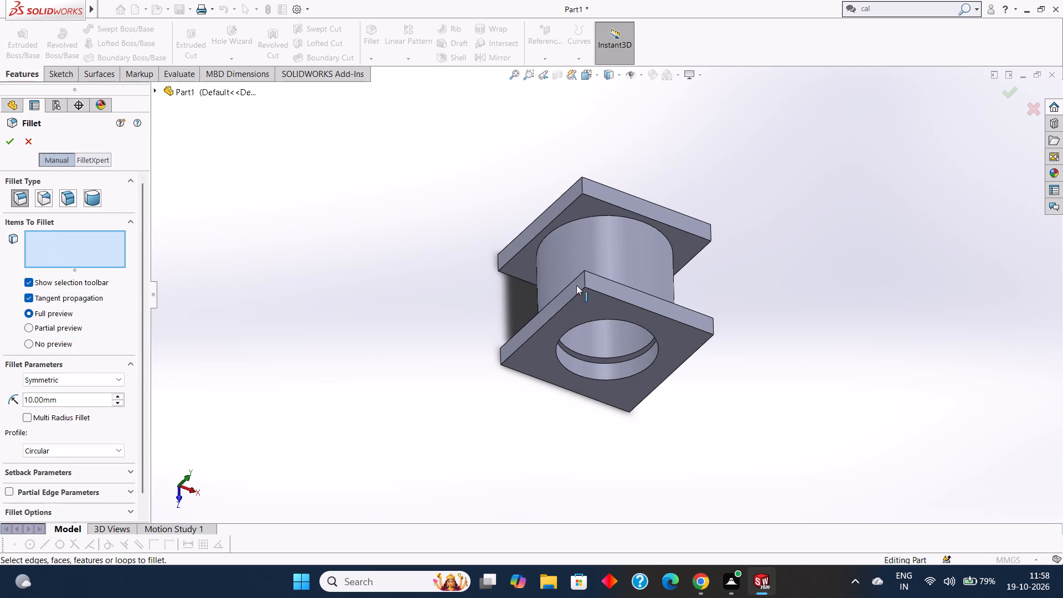
{"action": "left_click", "coordinate": [584, 280]}
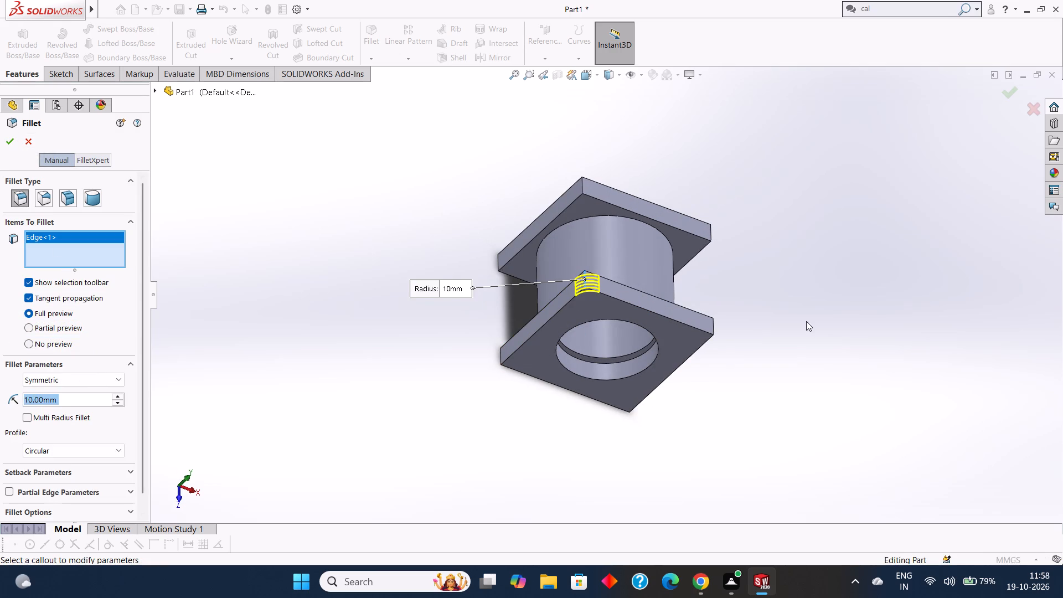
{"action": "middle_click_drag", "start_coordinate": [818, 320], "coordinate": [778, 222]}
{"action": "middle_click_drag", "start_coordinate": [783, 307], "coordinate": [780, 282]}
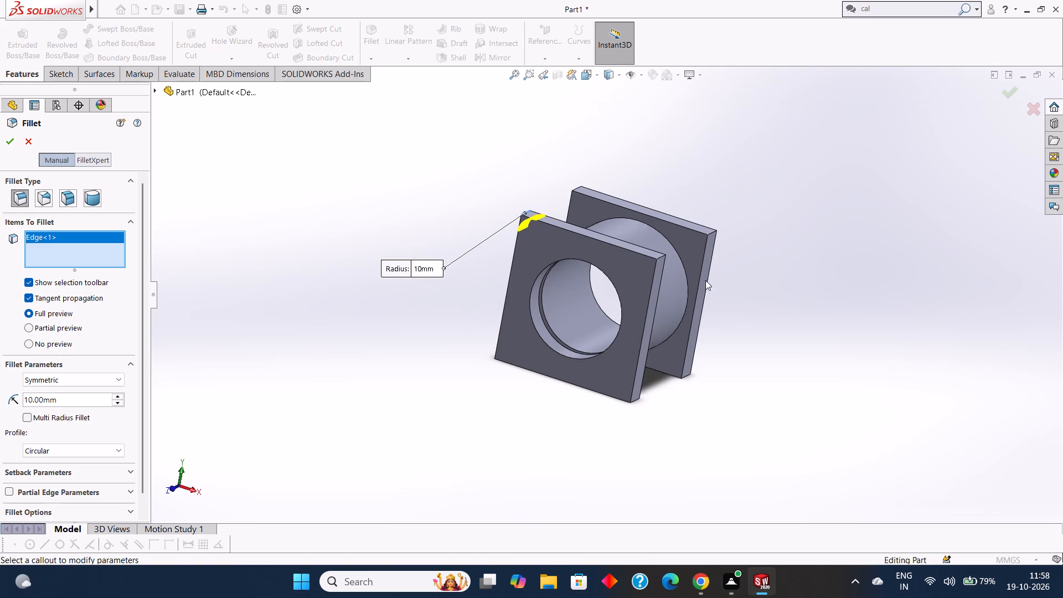
{"action": "left_click", "coordinate": [660, 256]}
{"action": "middle_click_drag", "start_coordinate": [766, 383], "coordinate": [767, 375]}
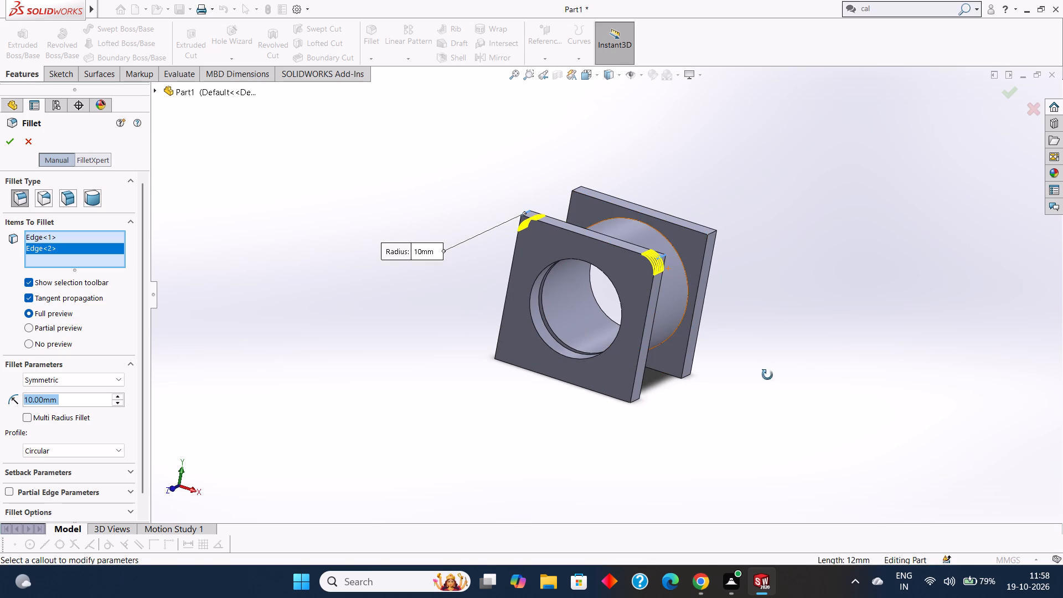
{"action": "middle_click_drag", "start_coordinate": [767, 375], "coordinate": [782, 288]}
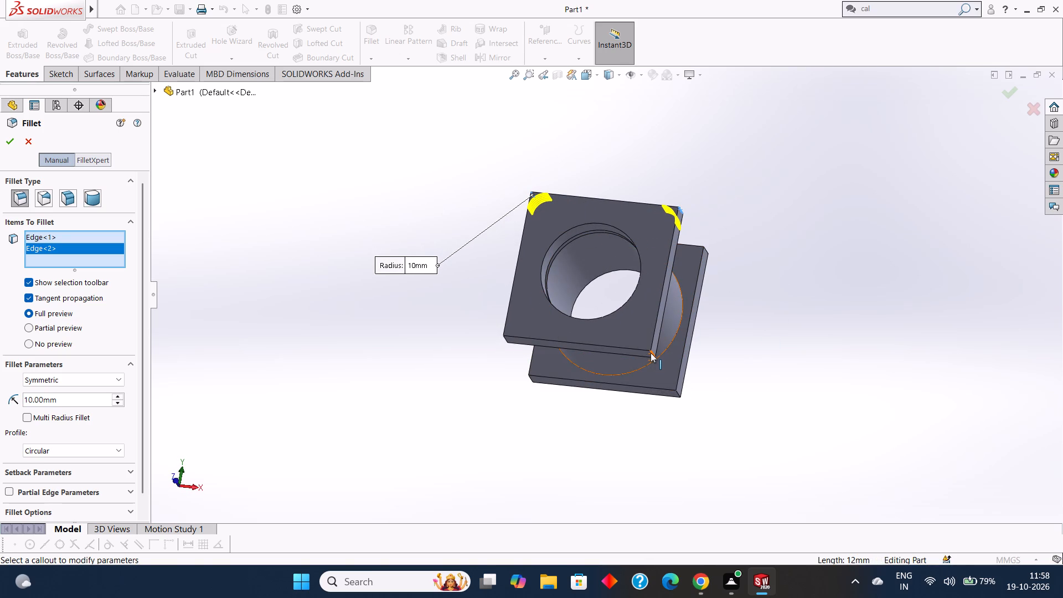
{"action": "left_click", "coordinate": [651, 353]}
{"action": "middle_click_drag", "start_coordinate": [388, 367], "coordinate": [429, 382]}
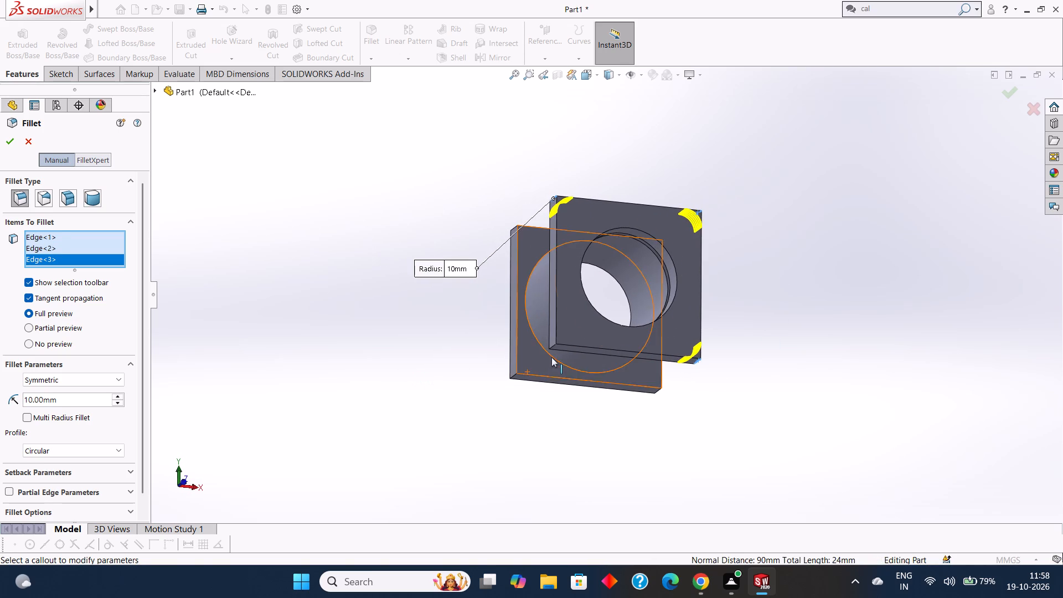
{"action": "left_click", "coordinate": [553, 346]}
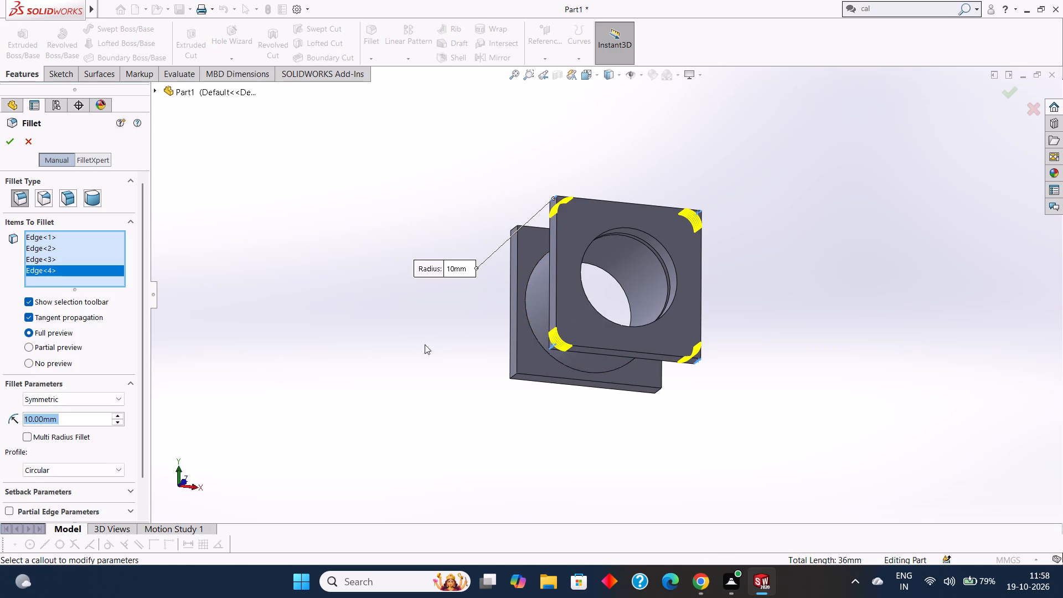
{"action": "middle_click_drag", "start_coordinate": [415, 334], "coordinate": [400, 405]}
{"action": "left_click", "coordinate": [3, 147]}
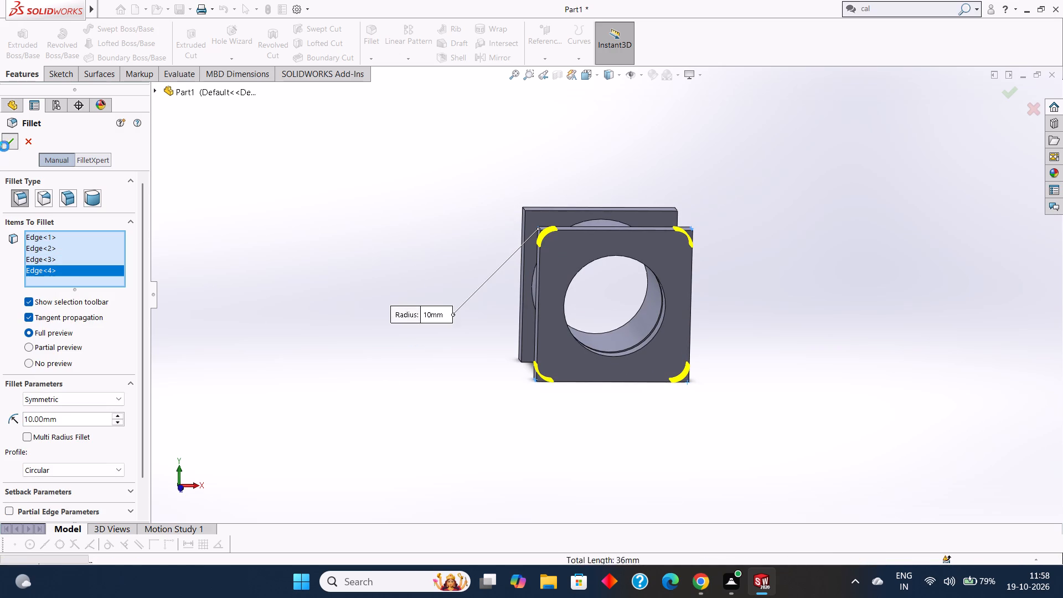
On the second flange's outer face, sketch a circle of about 8 mm radius centred on the upper-left corner fillet's centre.
{"action": "scroll", "coordinate": [433, 248], "scroll_direction": "up", "scroll_amount": 2}
{"action": "middle_click_drag", "start_coordinate": [482, 269], "coordinate": [473, 249]}
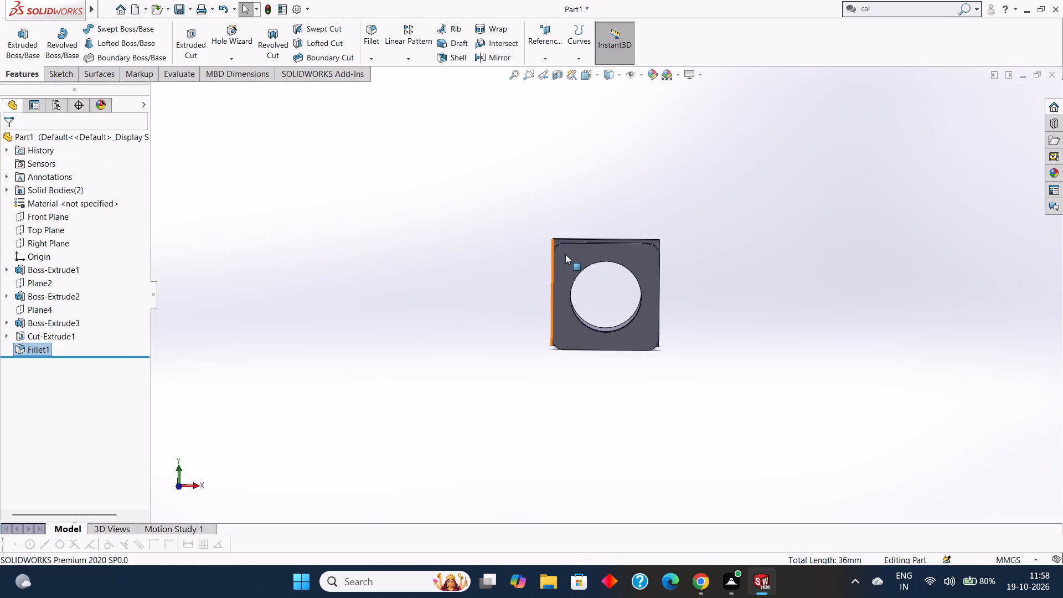
{"action": "left_click", "coordinate": [565, 254]}
{"action": "left_click", "coordinate": [610, 220]}
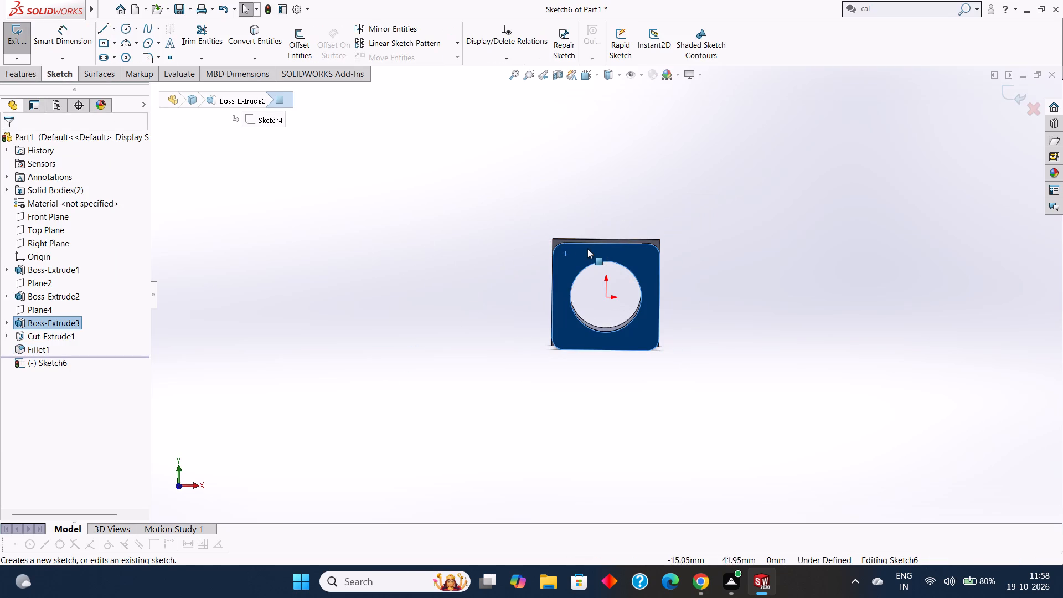
{"action": "key", "text": "ctrl+8"}
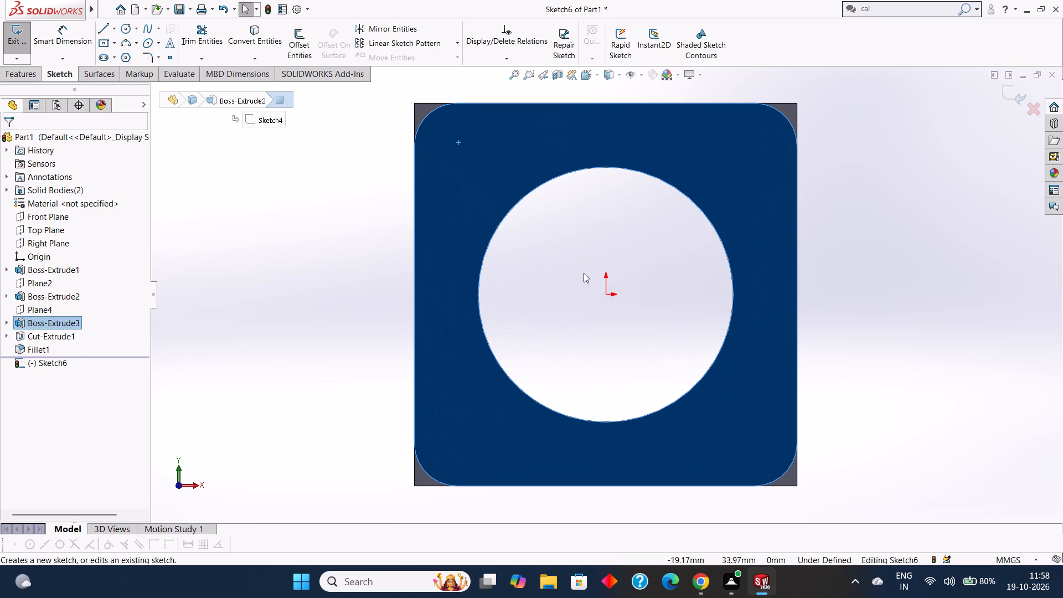
{"action": "key", "text": "Escape"}
{"action": "left_click", "coordinate": [126, 31]}
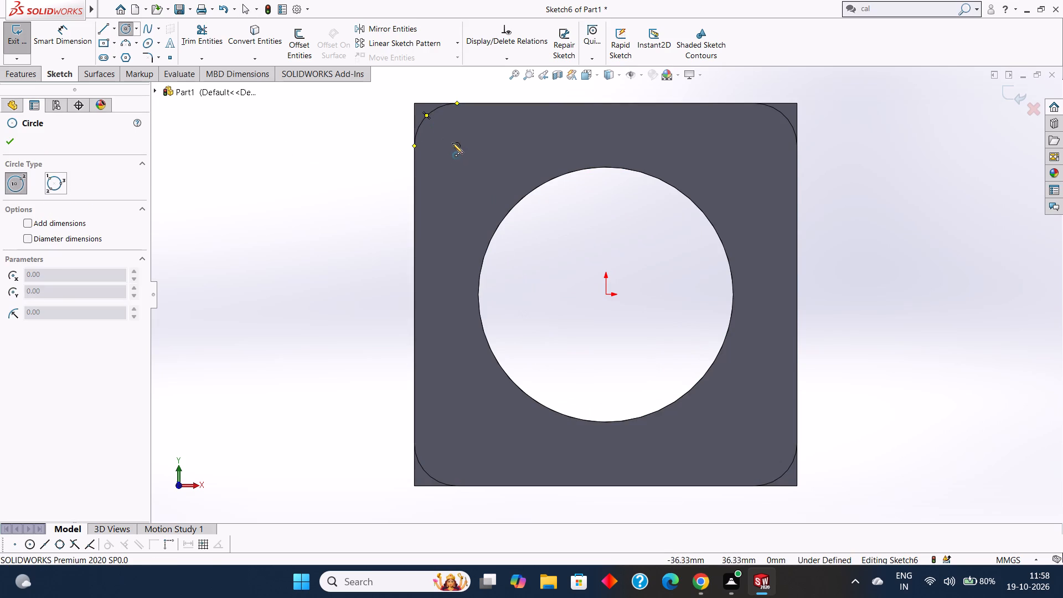
{"action": "left_click_drag", "start_coordinate": [456, 146], "coordinate": [469, 168]}
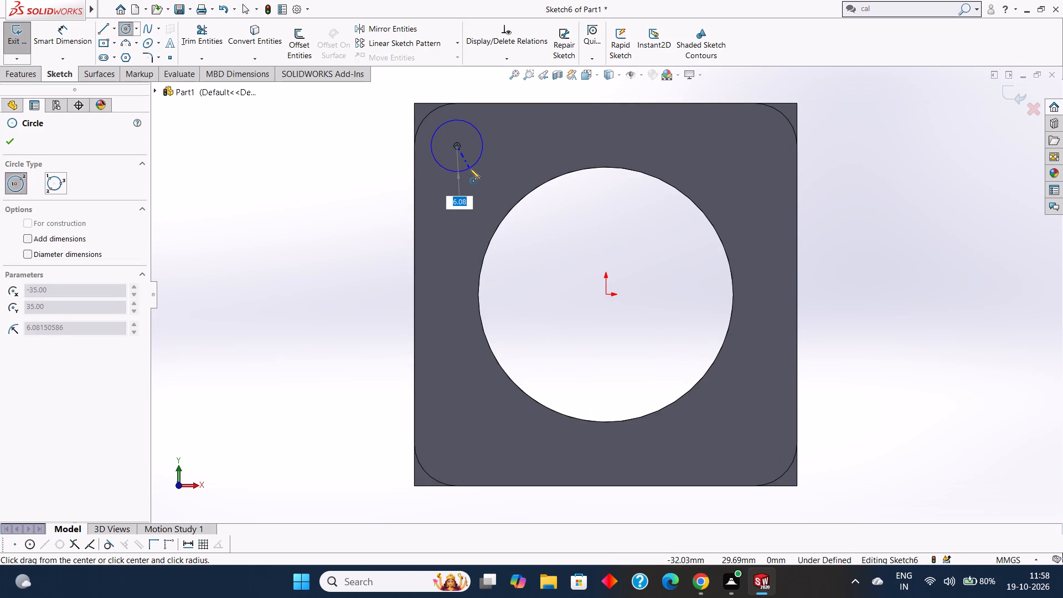
{"action": "left_click_drag", "start_coordinate": [469, 168], "coordinate": [471, 171]}
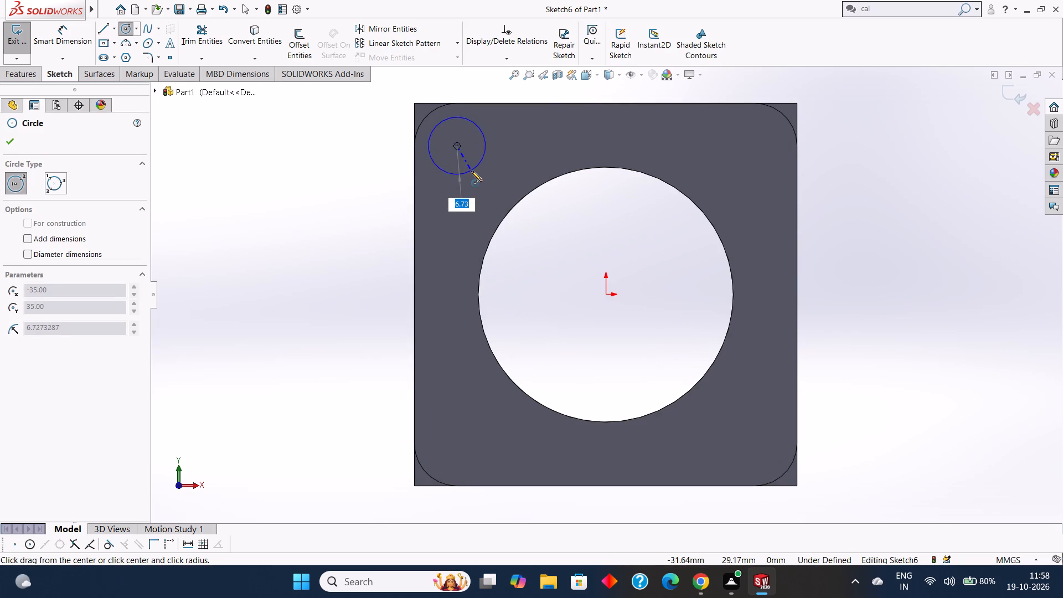
{"action": "left_click_drag", "start_coordinate": [471, 171], "coordinate": [472, 173]}
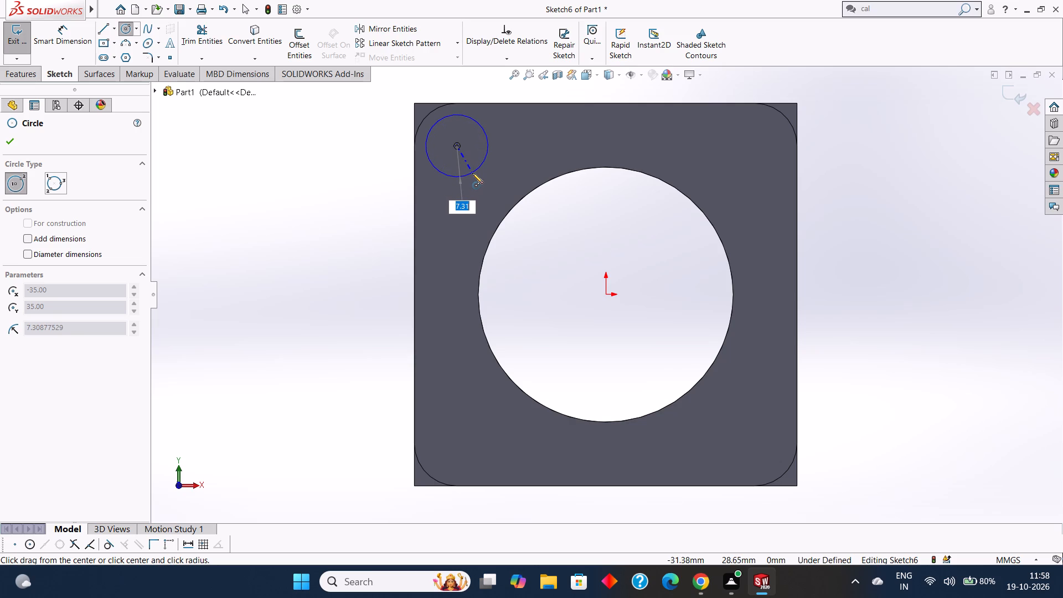
{"action": "left_click_drag", "start_coordinate": [472, 173], "coordinate": [472, 174]}
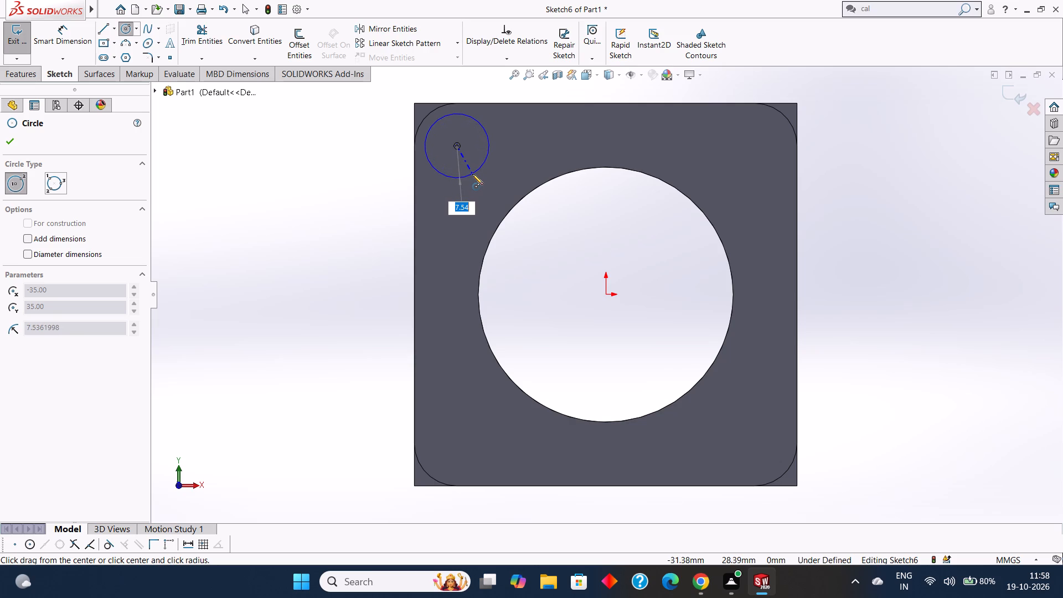
{"action": "left_click_drag", "start_coordinate": [472, 174], "coordinate": [472, 176]}
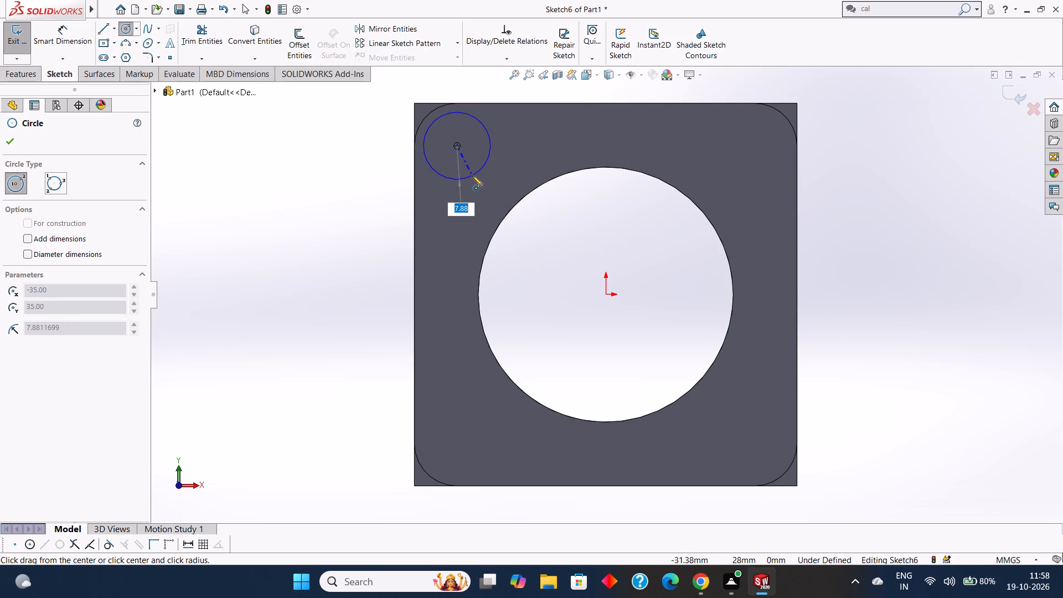
{"action": "left_click_drag", "start_coordinate": [472, 176], "coordinate": [472, 177]}
{"action": "left_click", "coordinate": [12, 148]}
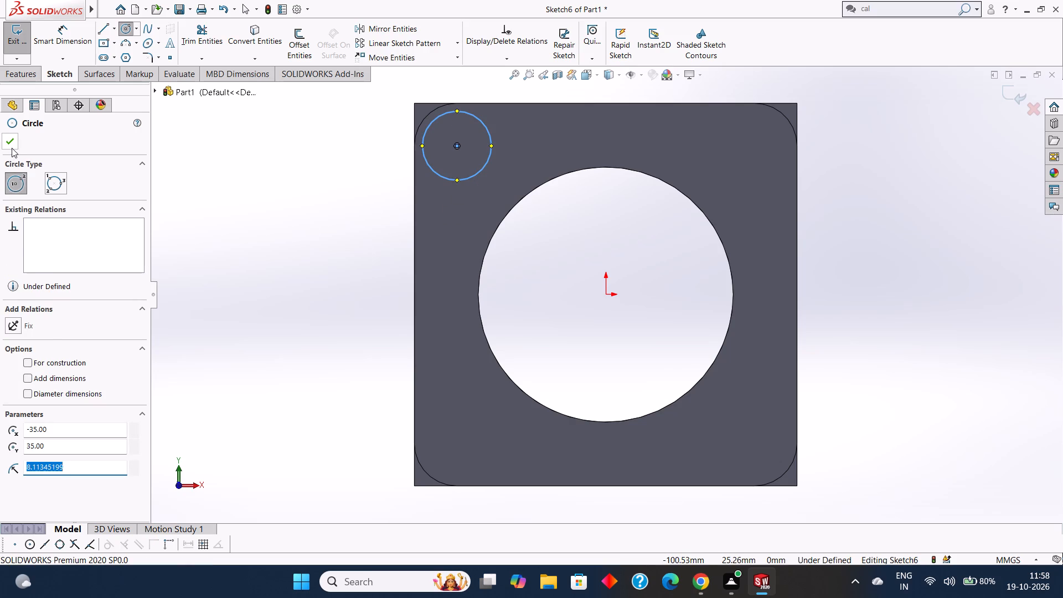
Sketch circles of about 6 to 7.5 mm radius centred on the flange's other three corner fillet centres.
{"action": "left_click", "coordinate": [132, 27]}
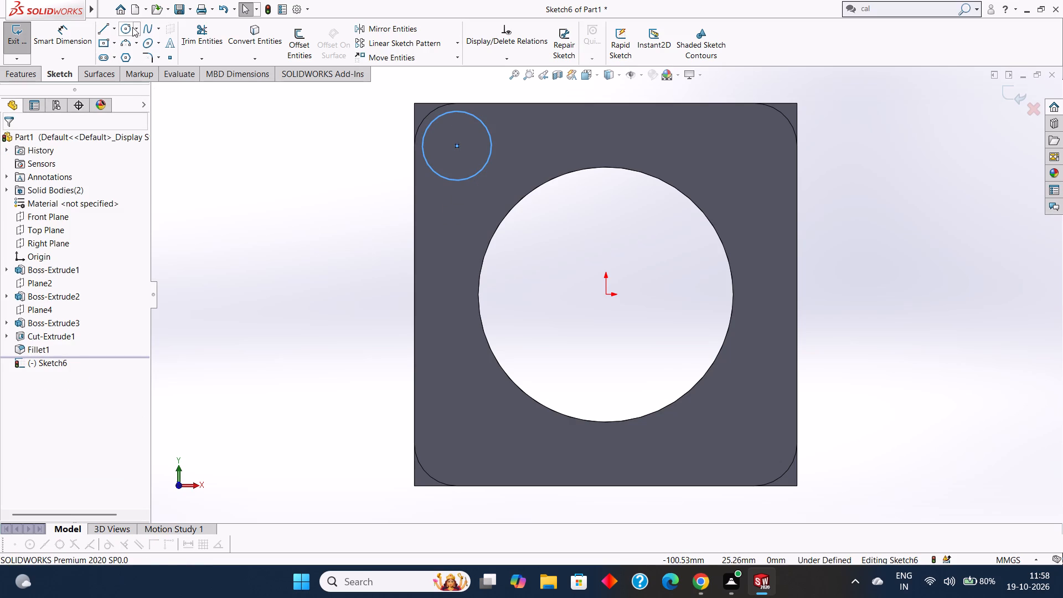
{"action": "left_click", "coordinate": [128, 29]}
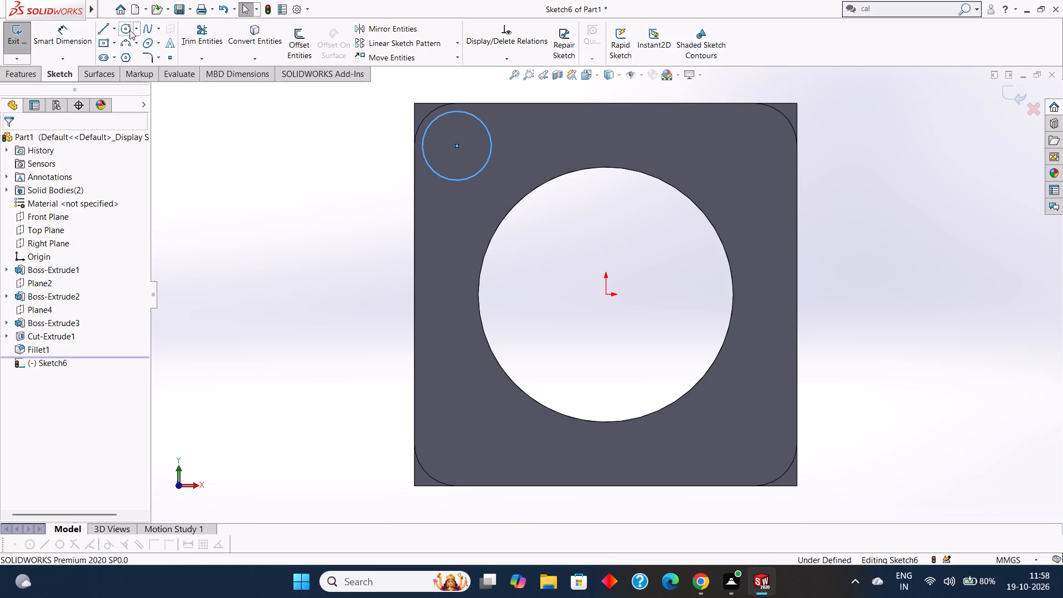
{"action": "left_click", "coordinate": [127, 28]}
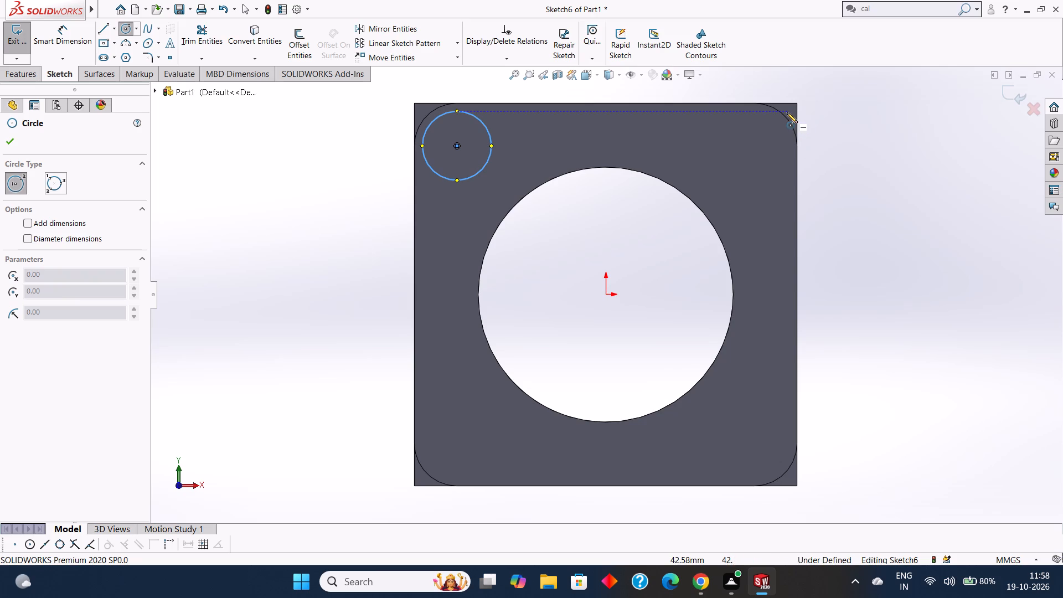
{"action": "left_click_drag", "start_coordinate": [753, 146], "coordinate": [762, 170]}
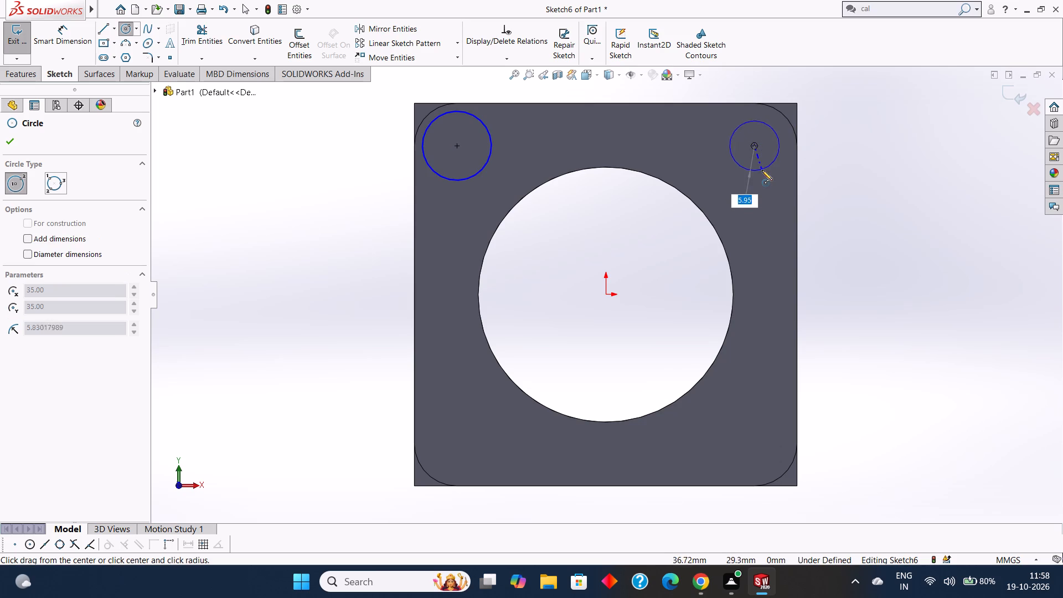
{"action": "left_click_drag", "start_coordinate": [762, 170], "coordinate": [766, 176]}
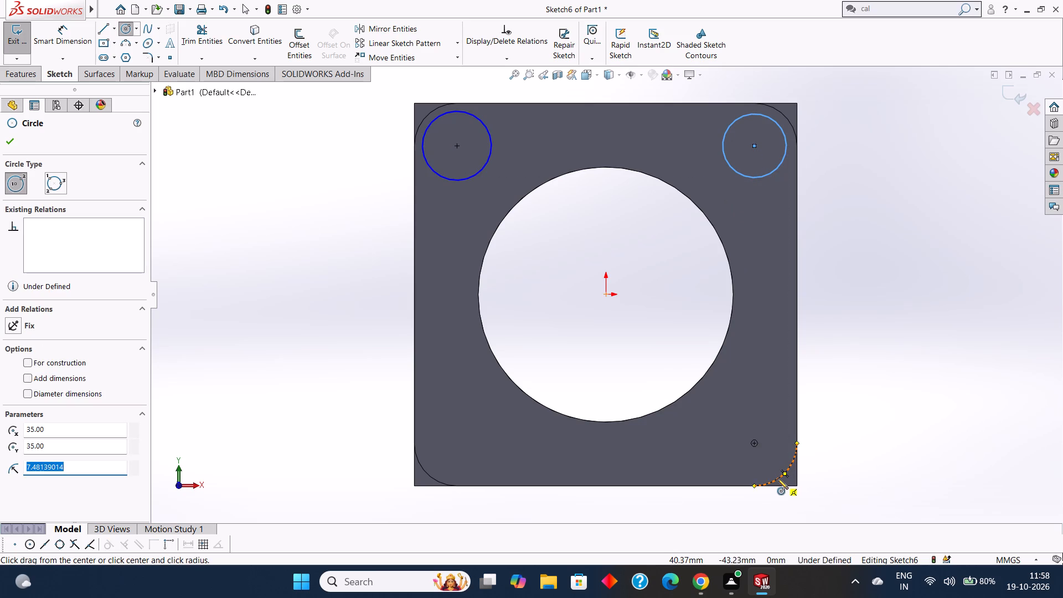
{"action": "left_click_drag", "start_coordinate": [756, 445], "coordinate": [767, 464]}
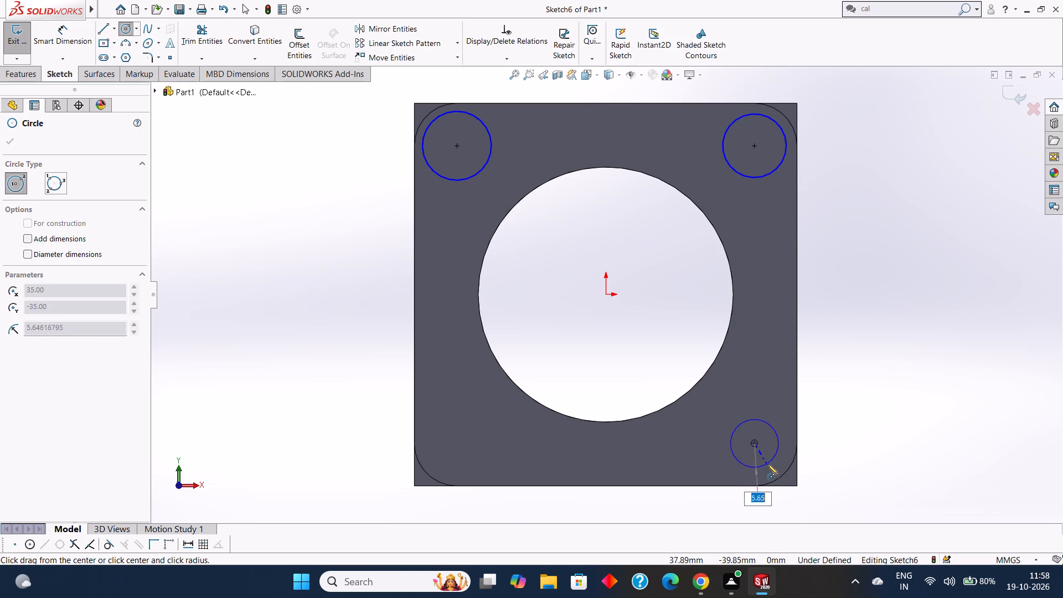
{"action": "left_click_drag", "start_coordinate": [767, 464], "coordinate": [768, 465]}
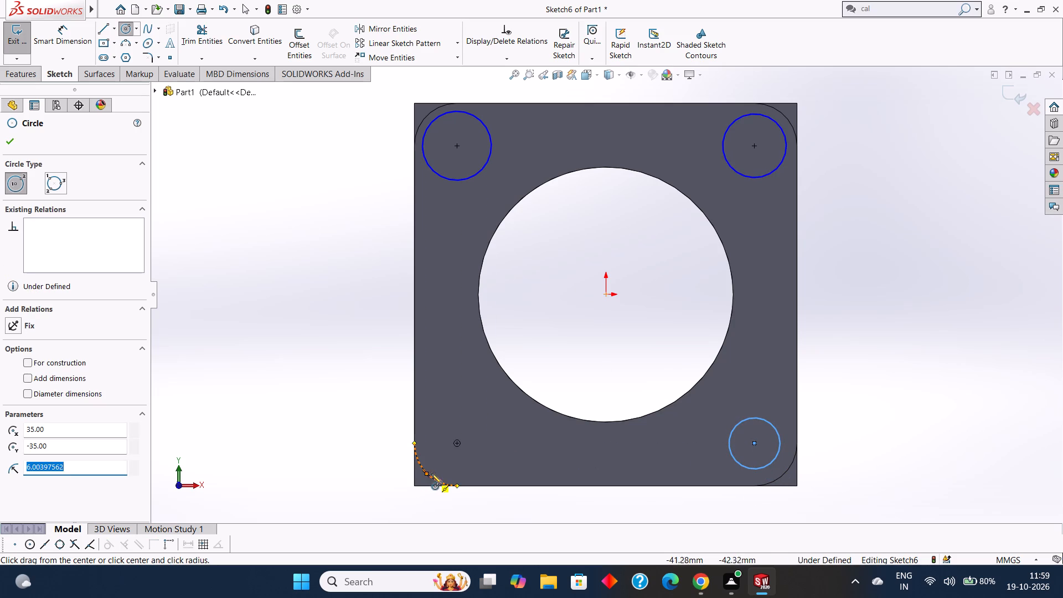
{"action": "left_click_drag", "start_coordinate": [458, 442], "coordinate": [472, 465]}
{"action": "left_click", "coordinate": [9, 145]}
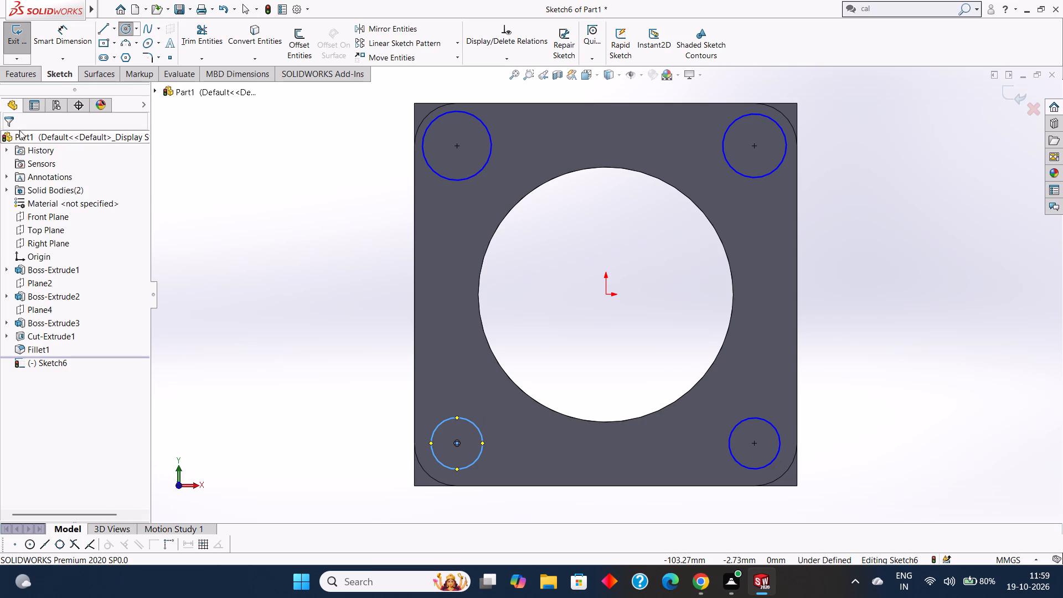
Dimension the flange's upper-left corner circle to a diameter of 8.50 mm.
{"action": "left_click", "coordinate": [60, 44]}
{"action": "scroll", "coordinate": [604, 180], "scroll_direction": "up", "scroll_amount": 3}
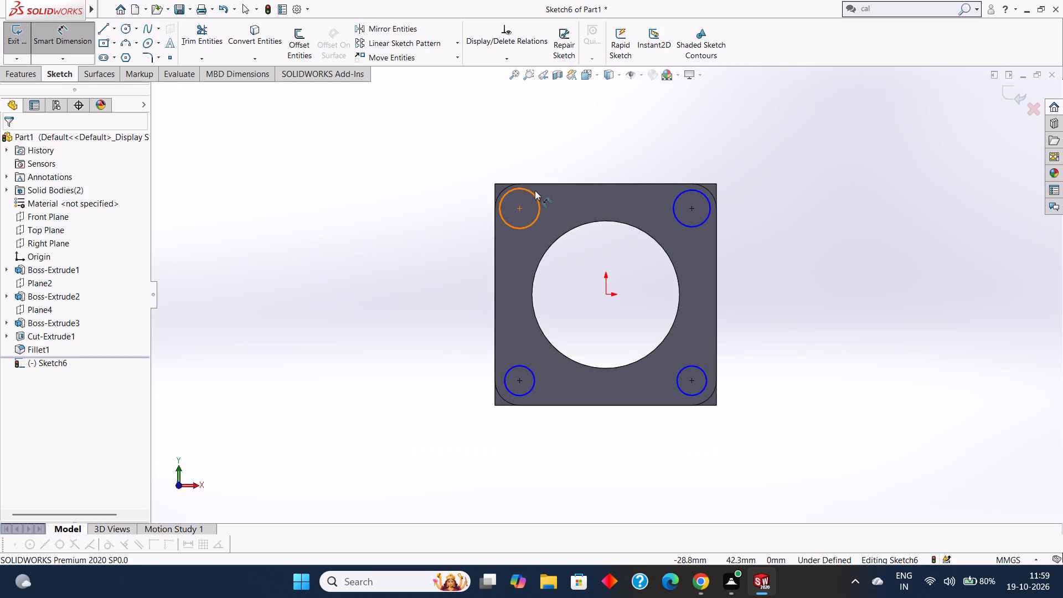
{"action": "left_click", "coordinate": [532, 190]}
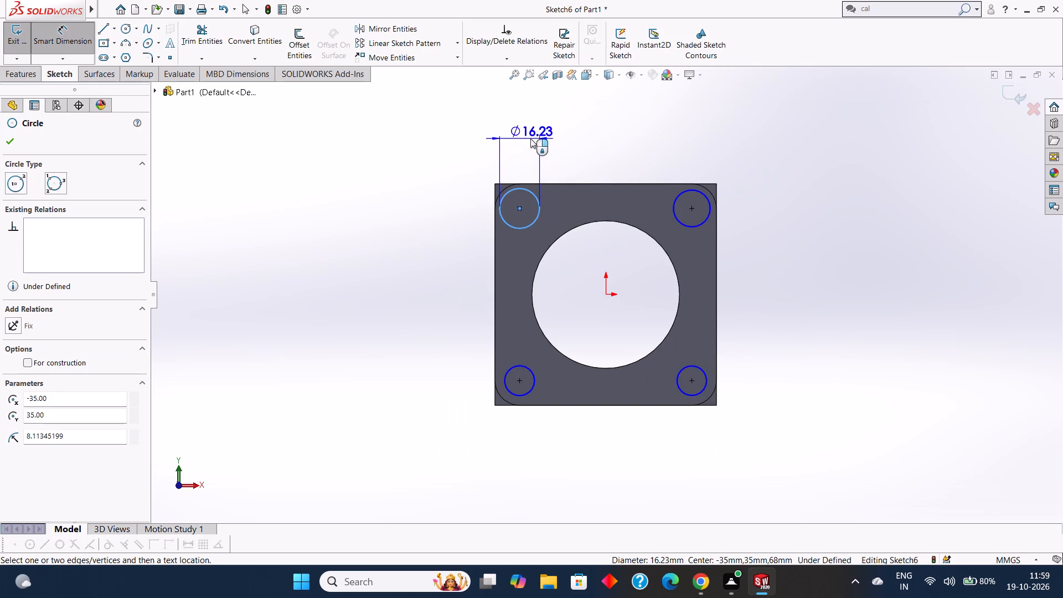
{"action": "left_click", "coordinate": [530, 138]}
{"action": "key", "text": "BackSpace"}
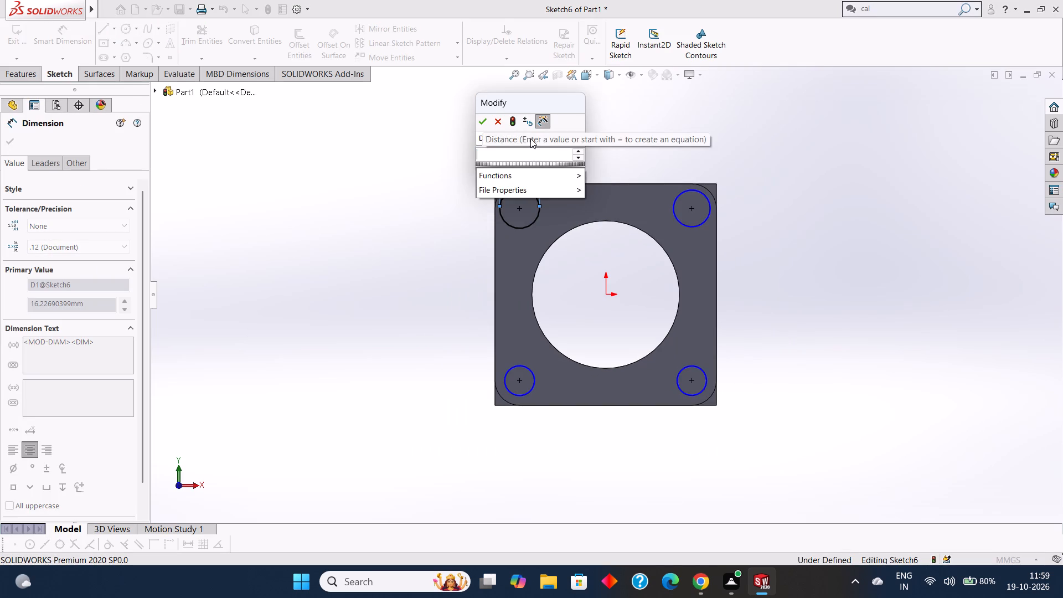
{"action": "type", "text": "8.50"}
{"action": "key", "text": "Return"}
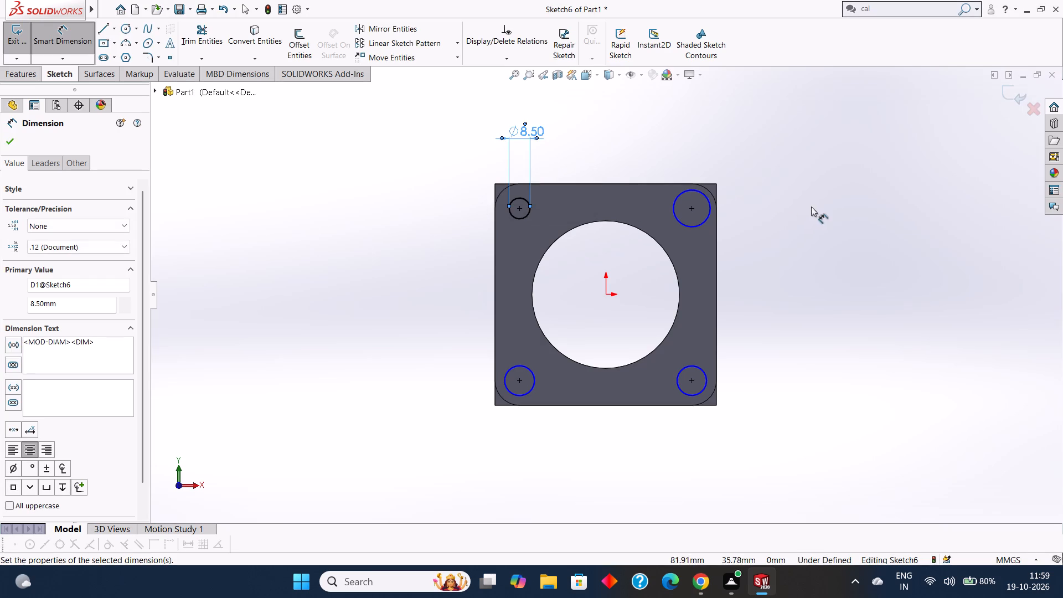
Dimension the flange's upper-right and lower-right corner circles to a diameter of 8.50 mm each.
{"action": "left_click", "coordinate": [693, 189]}
{"action": "left_click", "coordinate": [692, 114]}
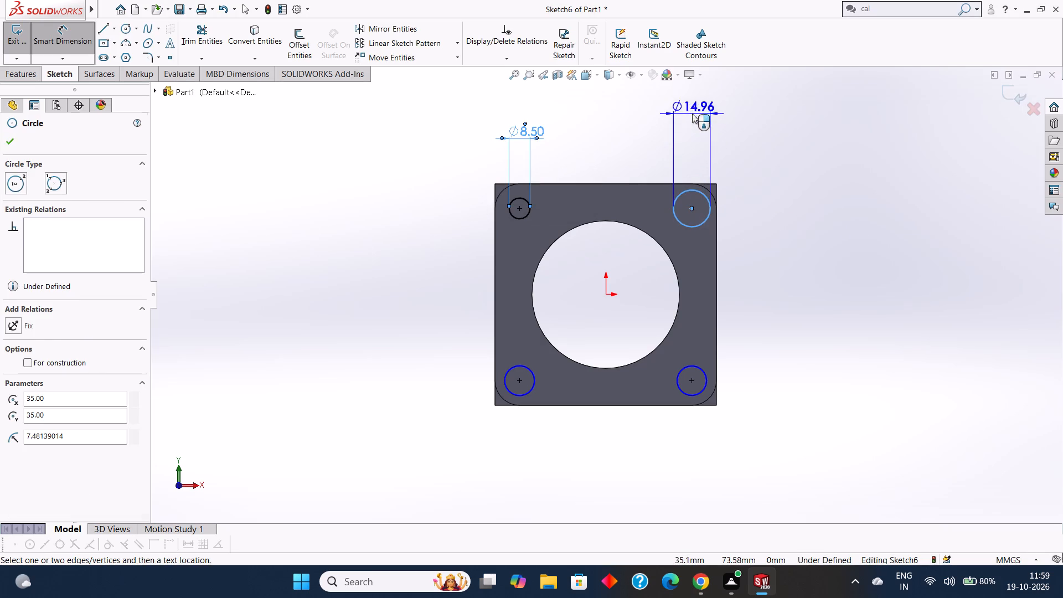
{"action": "key", "text": "BackSpace"}
{"action": "type", "text": "8.50"}
{"action": "key", "text": "Return"}
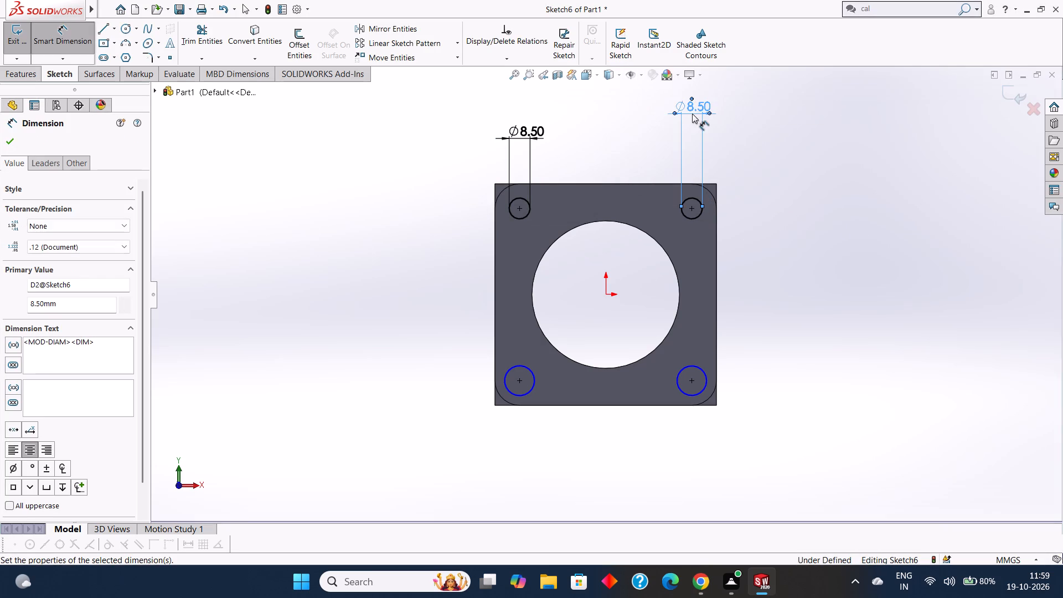
{"action": "left_click", "coordinate": [696, 367]}
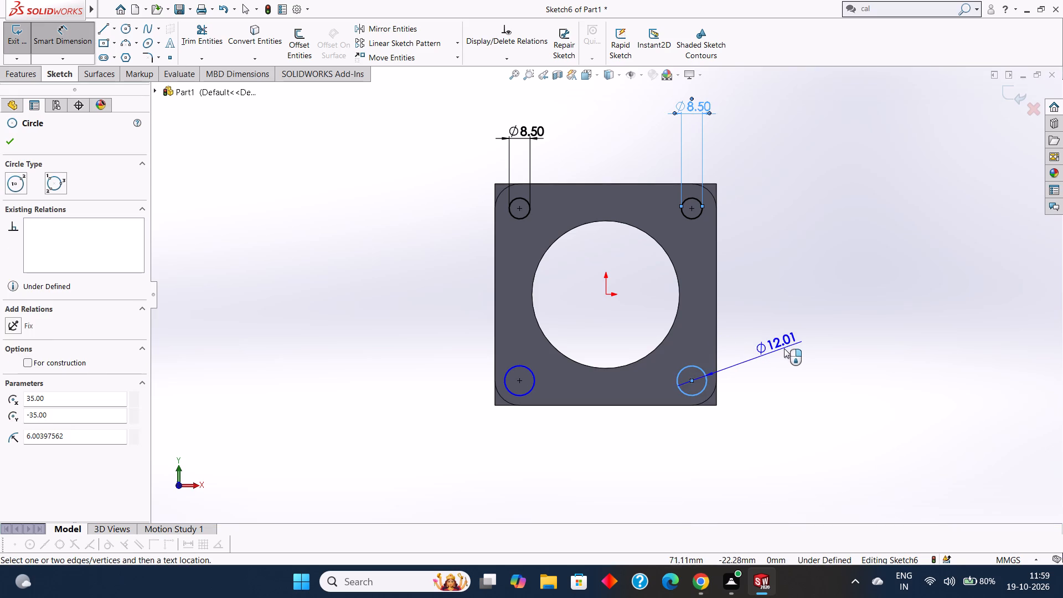
{"action": "left_click", "coordinate": [791, 348]}
{"action": "type", "text": "8.50"}
{"action": "key", "text": "Return"}
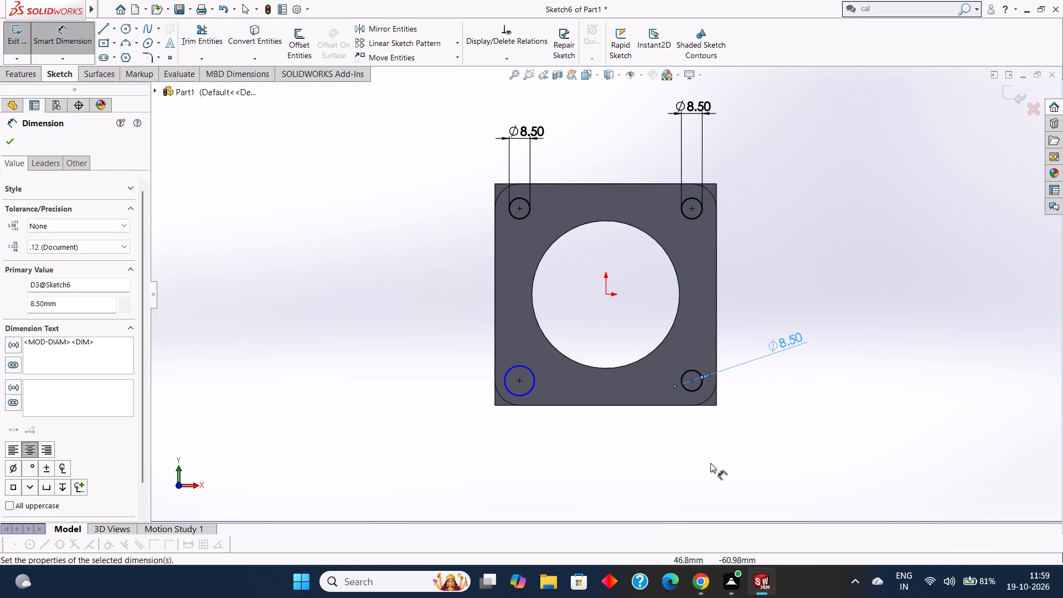
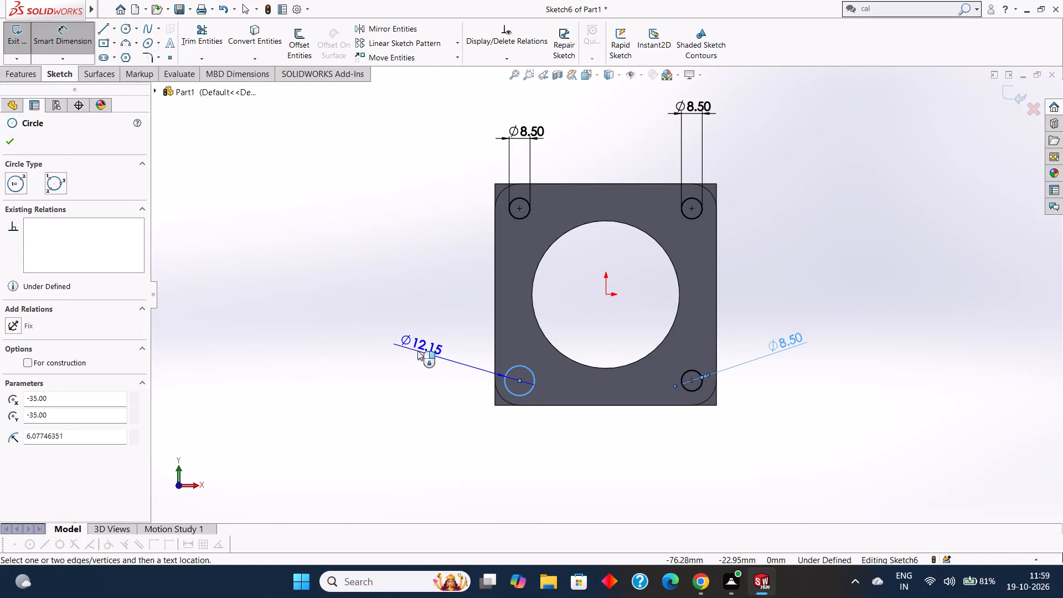
Dimension the second flange's lower-left corner circle to a diameter of 8.50 mm.
{"action": "left_click", "coordinate": [417, 350]}
{"action": "key", "text": "BackSpace"}
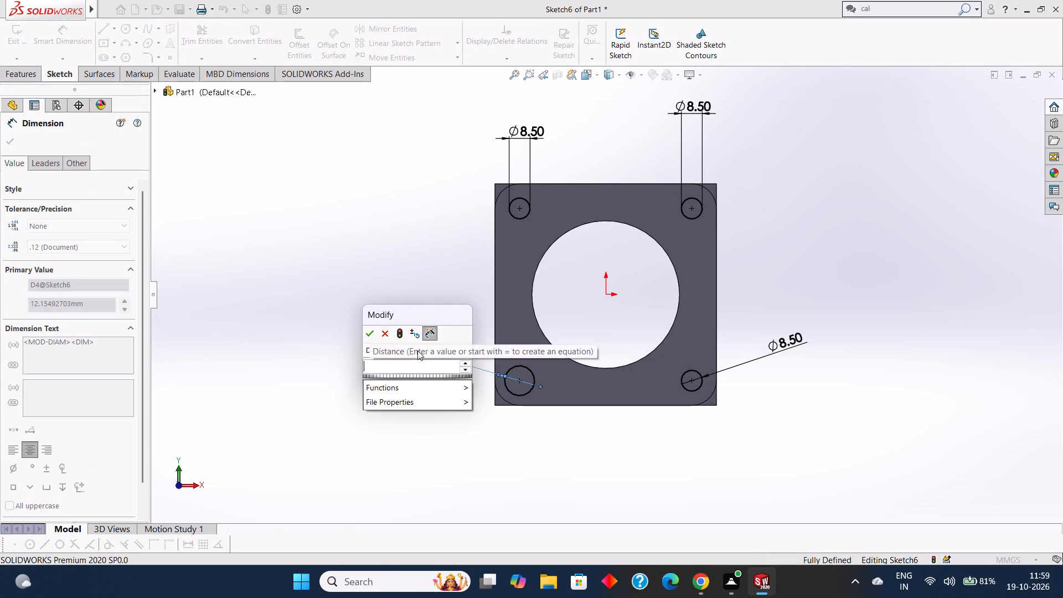
{"action": "type", "text": "8.50"}
{"action": "key", "text": "Return"}
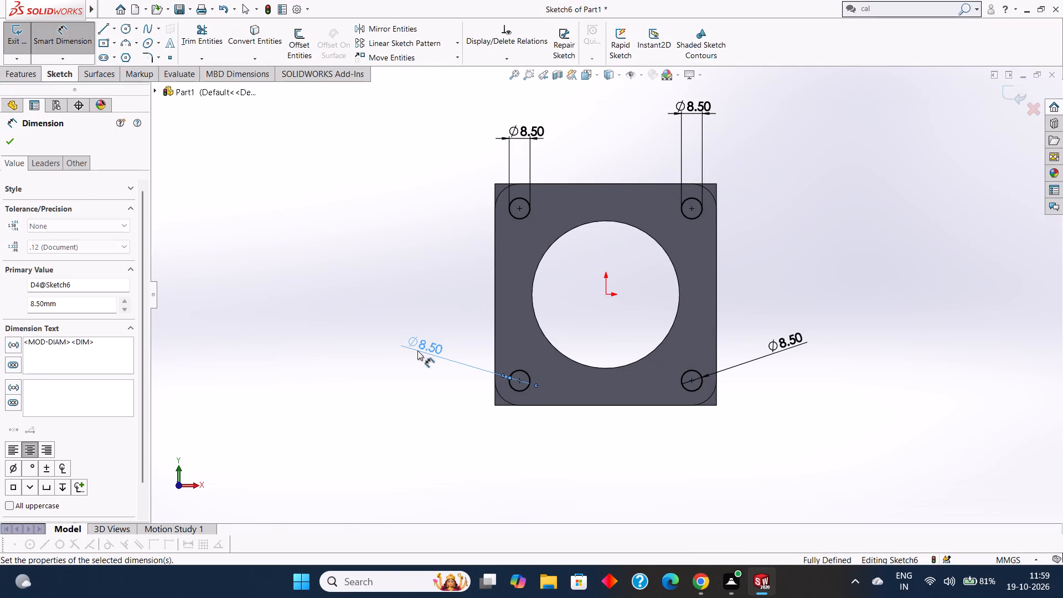
{"action": "left_click", "coordinate": [6, 143]}
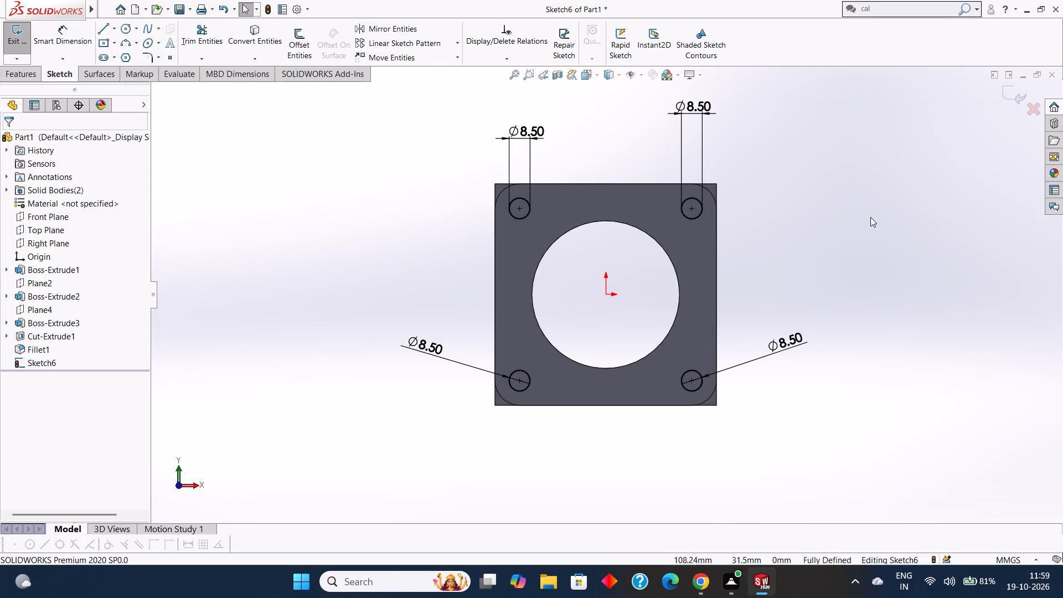
Cut-extrude the four corner circles to a blind depth of 12 mm through the second flange.
{"action": "middle_click_drag", "start_coordinate": [868, 217], "coordinate": [846, 266]}
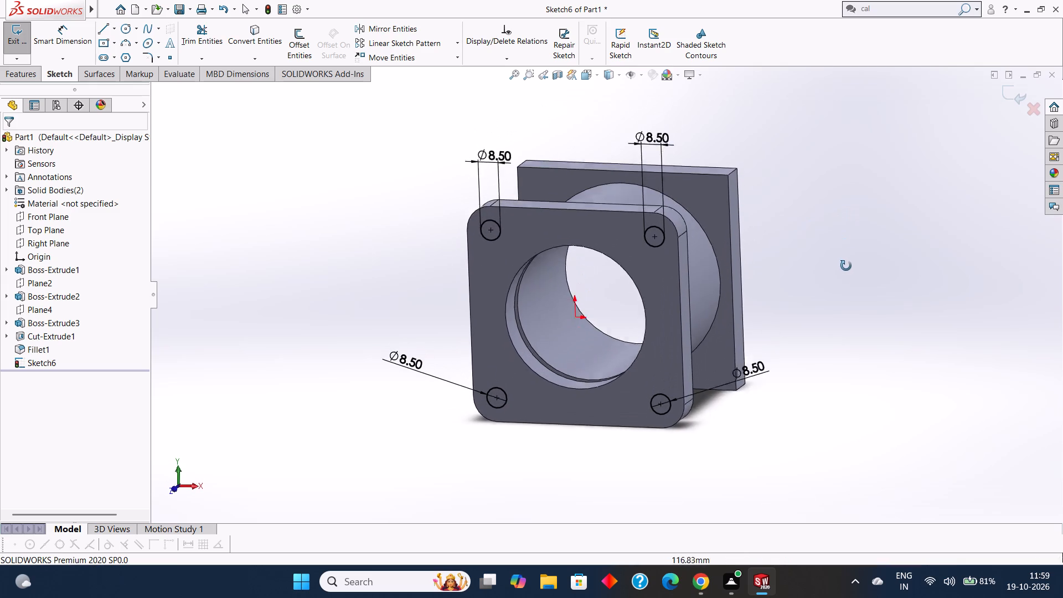
{"action": "middle_click_drag", "start_coordinate": [846, 266], "coordinate": [844, 274]}
{"action": "left_click", "coordinate": [28, 80]}
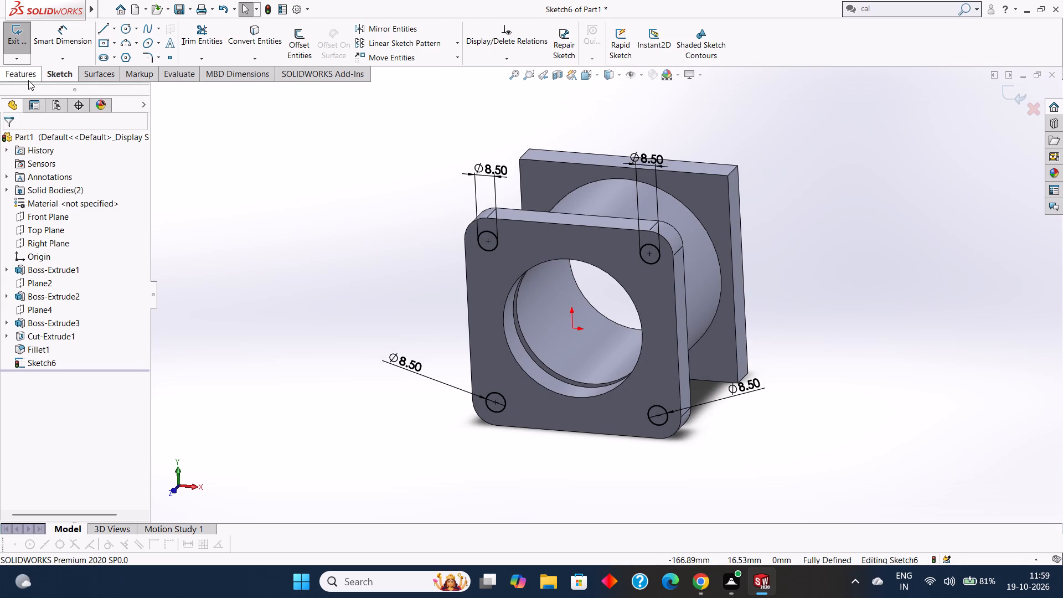
{"action": "left_click", "coordinate": [185, 40]}
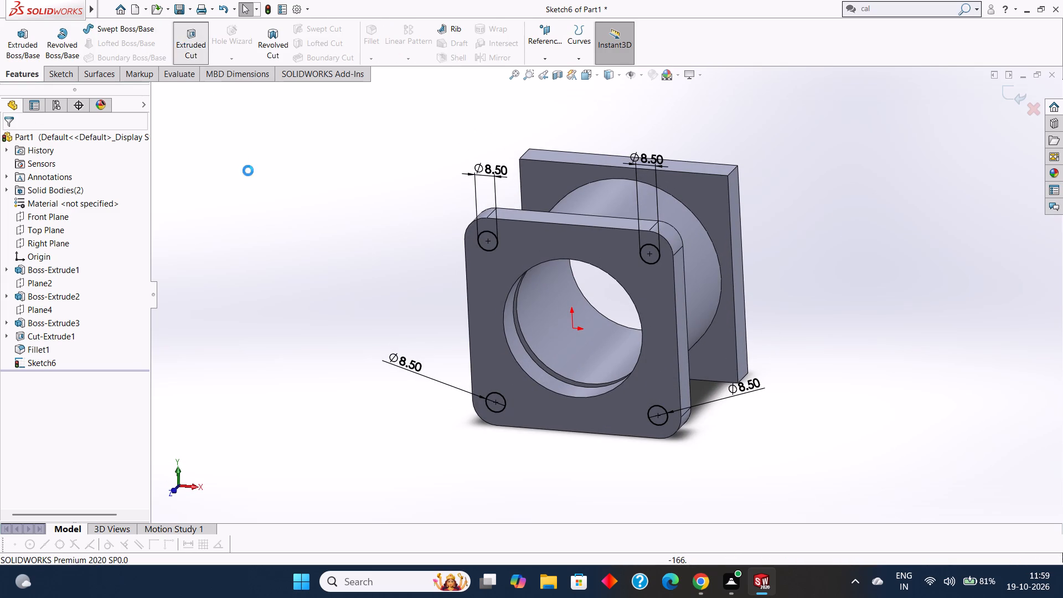
{"action": "middle_click_drag", "start_coordinate": [267, 188], "coordinate": [229, 193]}
{"action": "middle_click_drag", "start_coordinate": [258, 213], "coordinate": [245, 212]}
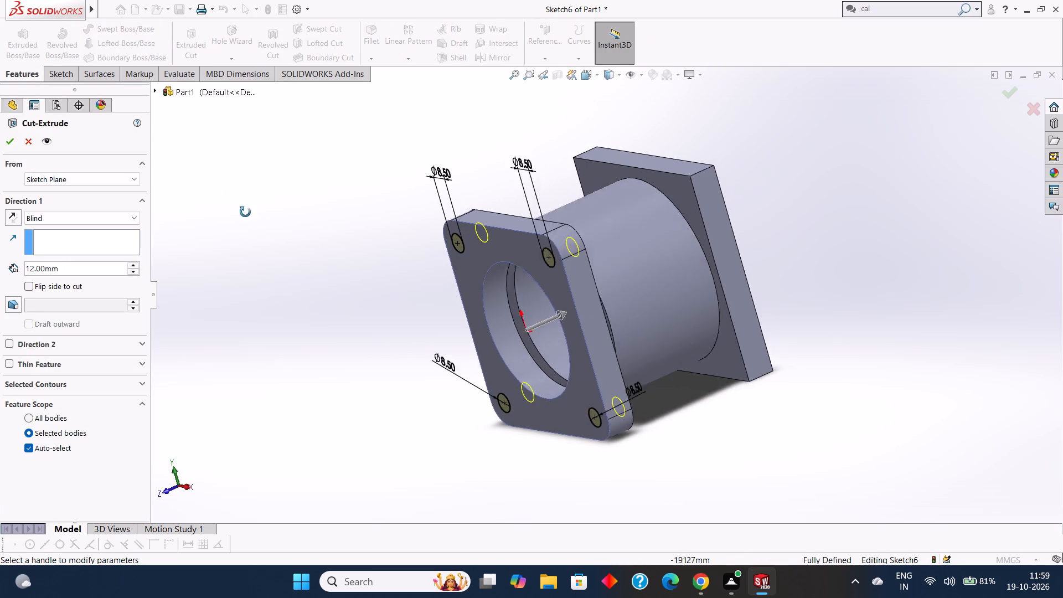
{"action": "middle_click_drag", "start_coordinate": [245, 212], "coordinate": [248, 215]}
{"action": "left_click", "coordinate": [8, 137]}
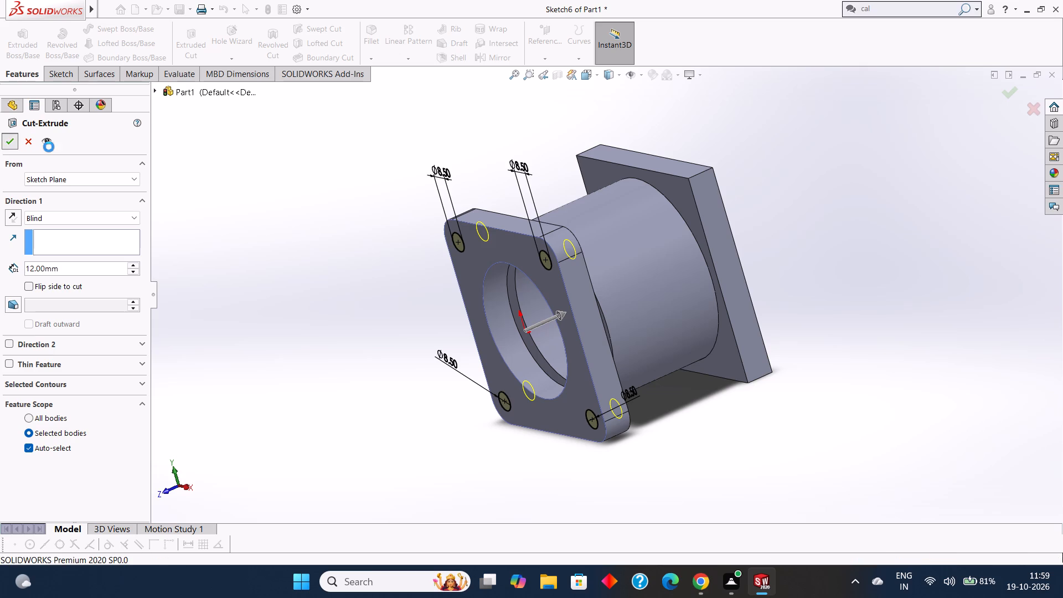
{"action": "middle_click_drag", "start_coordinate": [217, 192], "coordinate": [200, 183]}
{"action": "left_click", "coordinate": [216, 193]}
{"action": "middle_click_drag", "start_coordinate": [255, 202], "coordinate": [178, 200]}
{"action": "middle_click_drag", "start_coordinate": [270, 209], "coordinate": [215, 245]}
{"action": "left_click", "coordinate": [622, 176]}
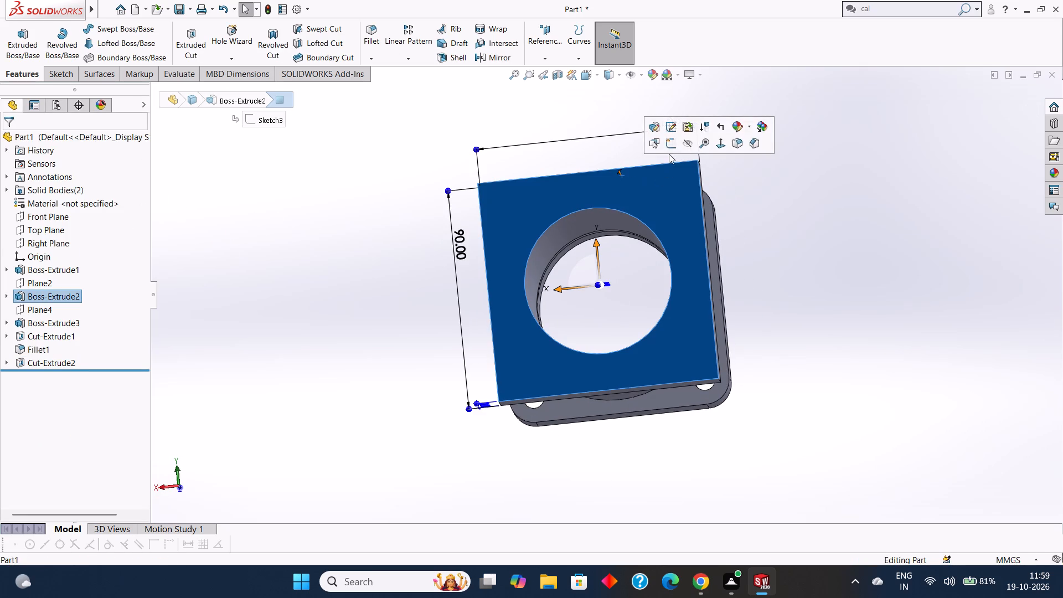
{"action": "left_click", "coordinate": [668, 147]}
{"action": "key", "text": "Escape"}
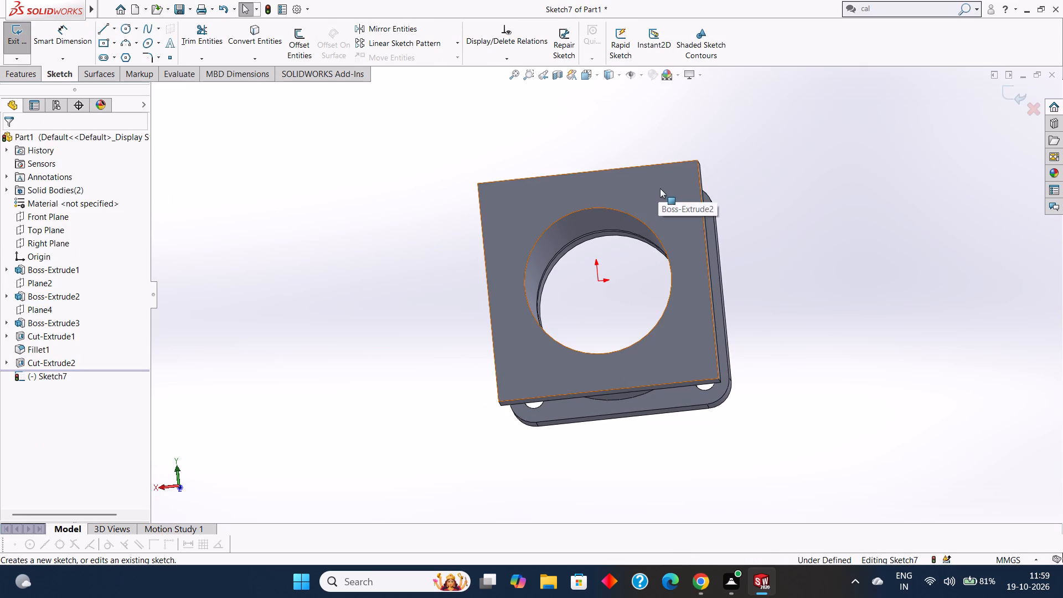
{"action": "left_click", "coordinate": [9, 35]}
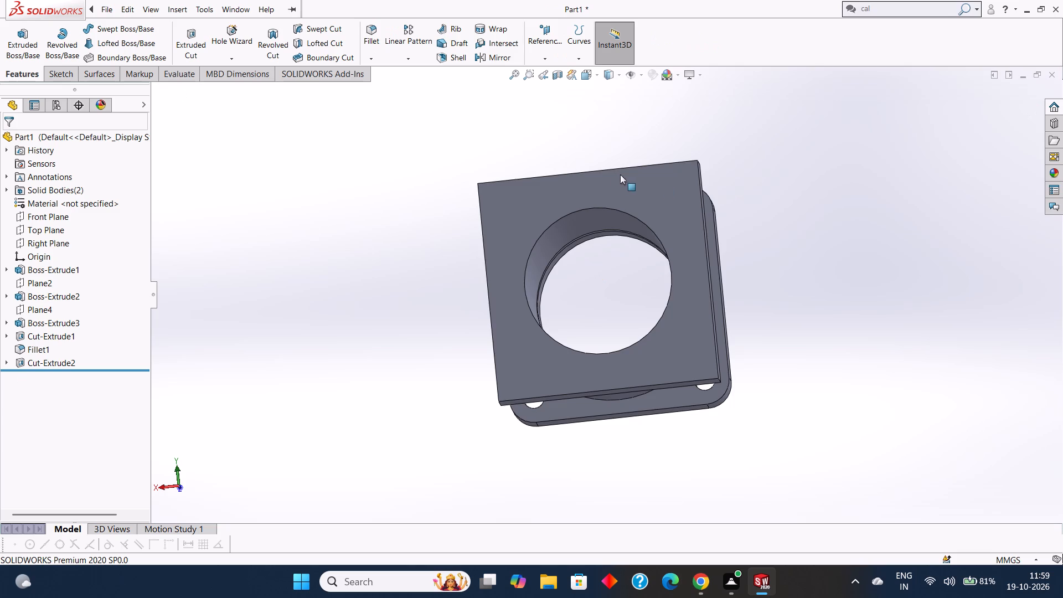
Fillet the first flange's four short corner edges with a symmetric 10 mm radius.
{"action": "middle_click_drag", "start_coordinate": [879, 190], "coordinate": [900, 255]}
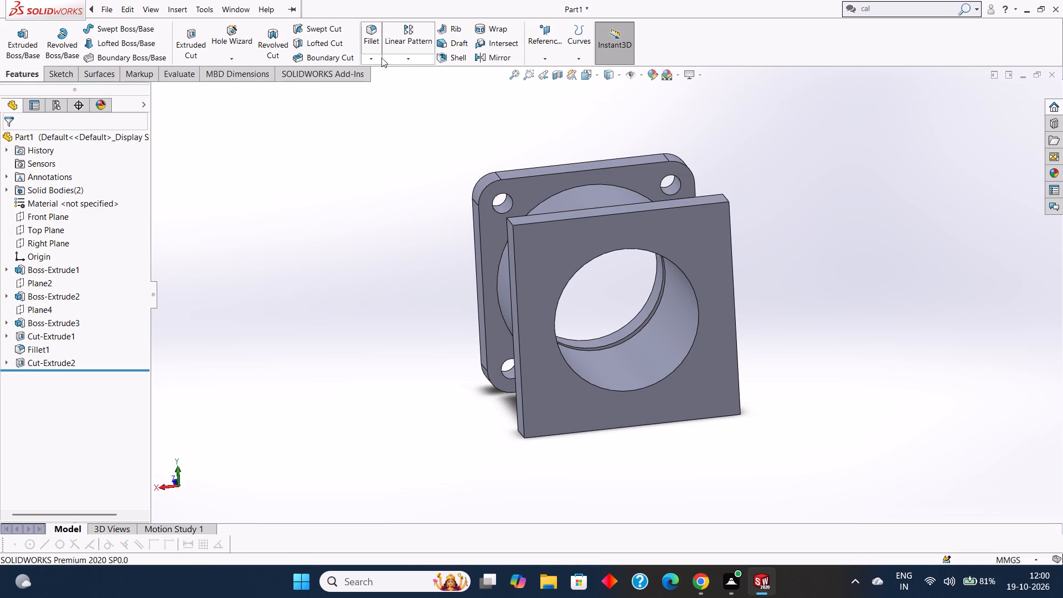
{"action": "left_click", "coordinate": [372, 60]}
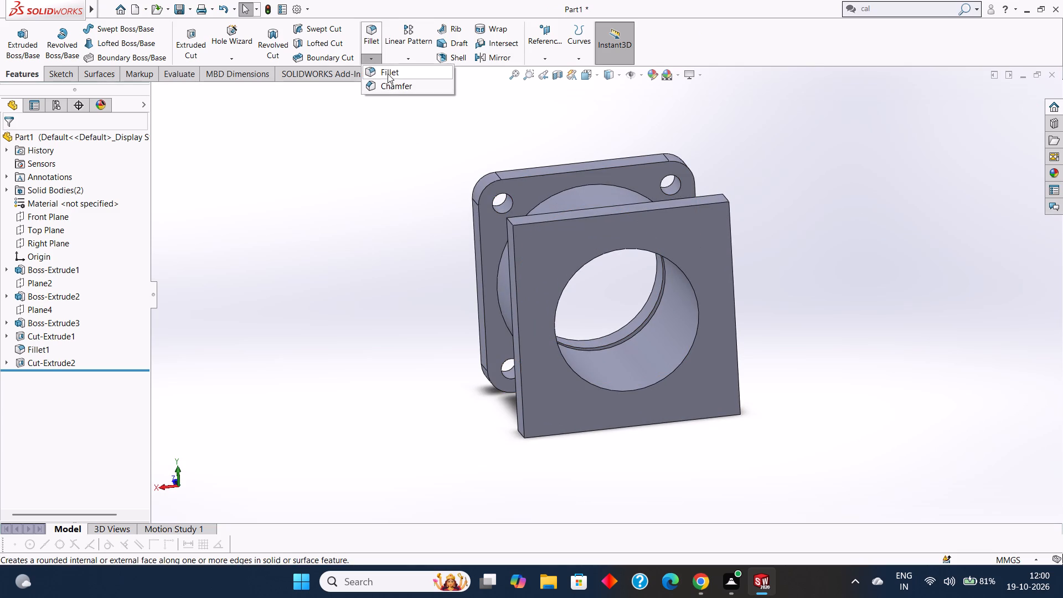
{"action": "left_click", "coordinate": [388, 71]}
{"action": "middle_click_drag", "start_coordinate": [368, 185], "coordinate": [396, 179]}
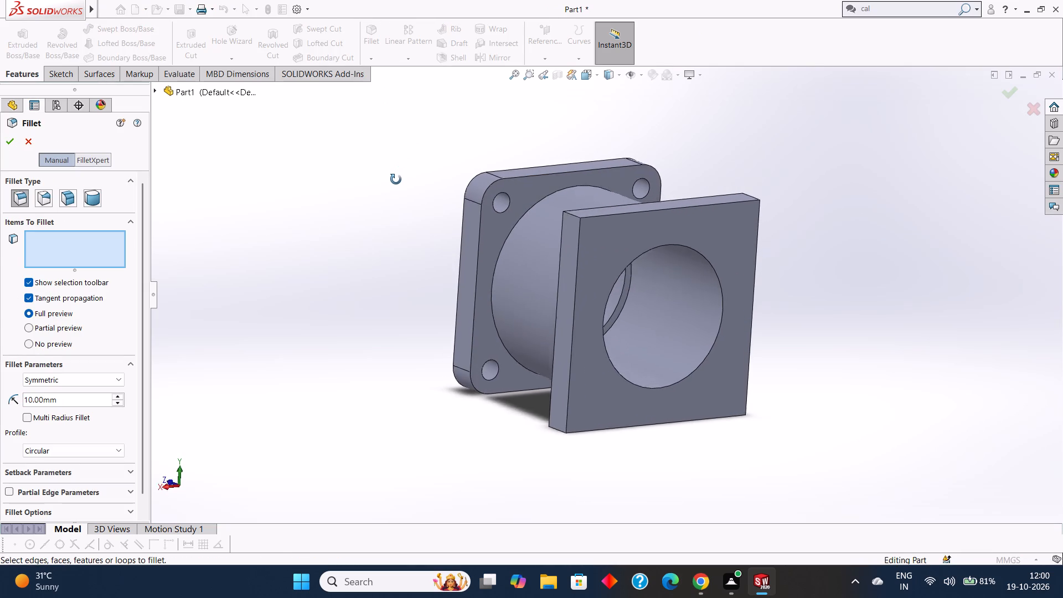
{"action": "middle_click_drag", "start_coordinate": [396, 179], "coordinate": [394, 183]}
{"action": "middle_click_drag", "start_coordinate": [403, 216], "coordinate": [403, 278]}
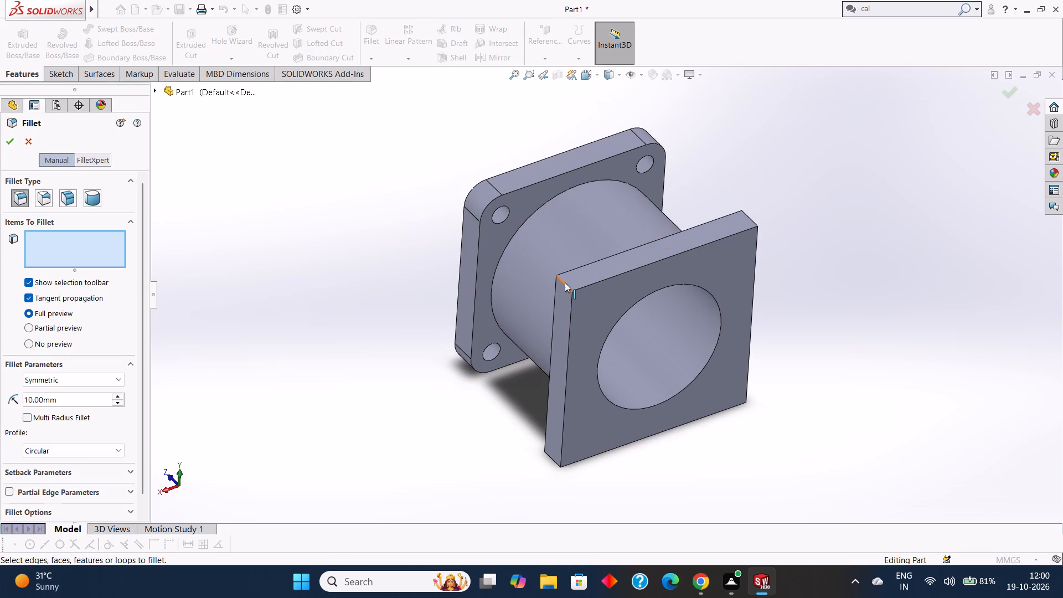
{"action": "left_click", "coordinate": [564, 283]}
{"action": "middle_click_drag", "start_coordinate": [893, 259], "coordinate": [821, 275]}
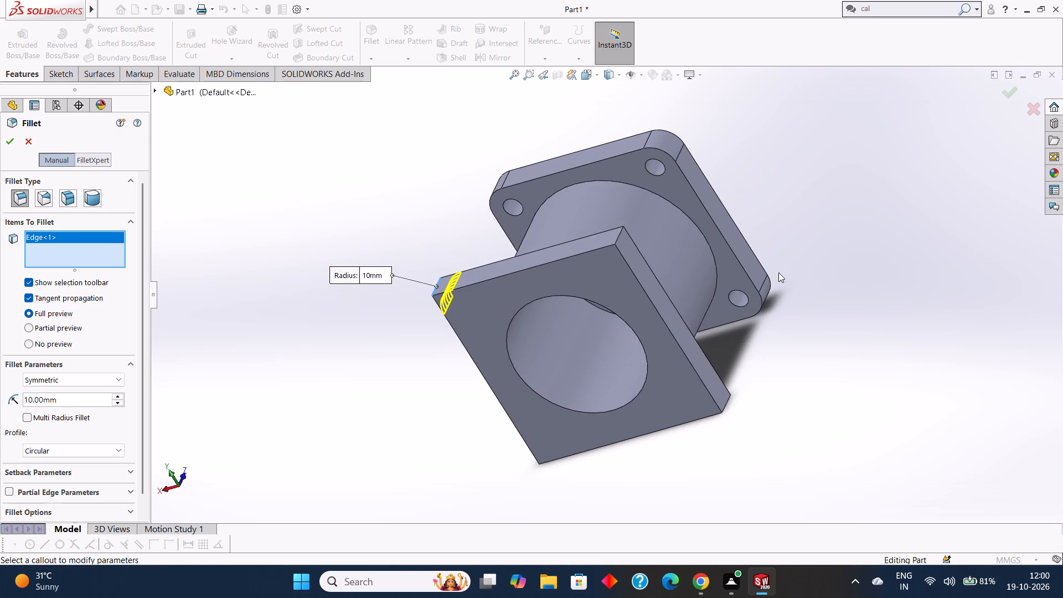
{"action": "left_click", "coordinate": [618, 235]}
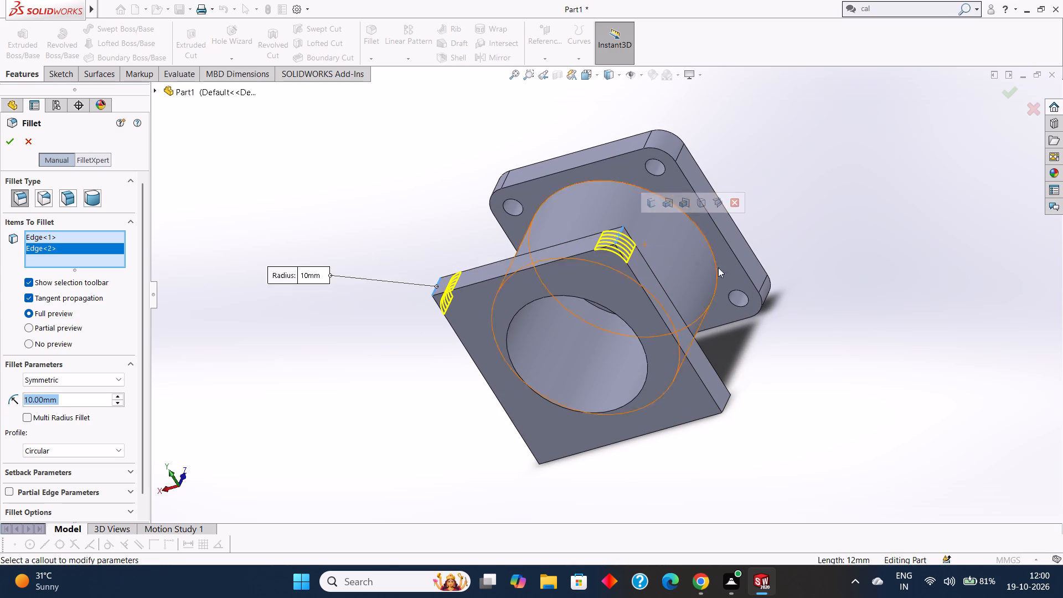
{"action": "middle_click_drag", "start_coordinate": [788, 288], "coordinate": [791, 204]}
{"action": "middle_click_drag", "start_coordinate": [817, 287], "coordinate": [828, 200]}
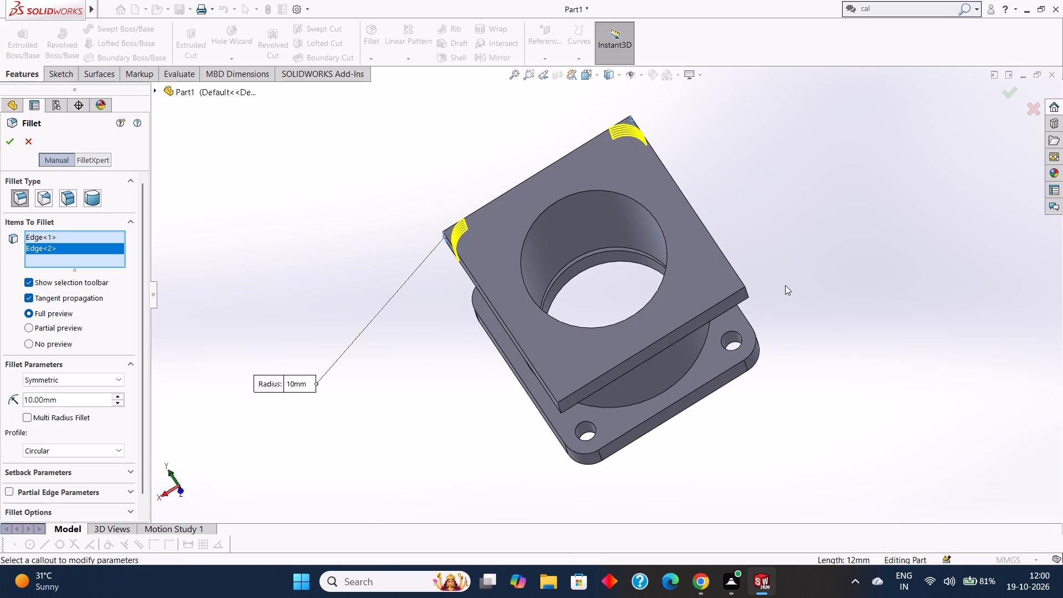
{"action": "middle_click_drag", "start_coordinate": [785, 285], "coordinate": [776, 263]}
{"action": "scroll", "coordinate": [776, 265], "scroll_direction": "up", "scroll_amount": 1}
{"action": "left_click", "coordinate": [710, 279]}
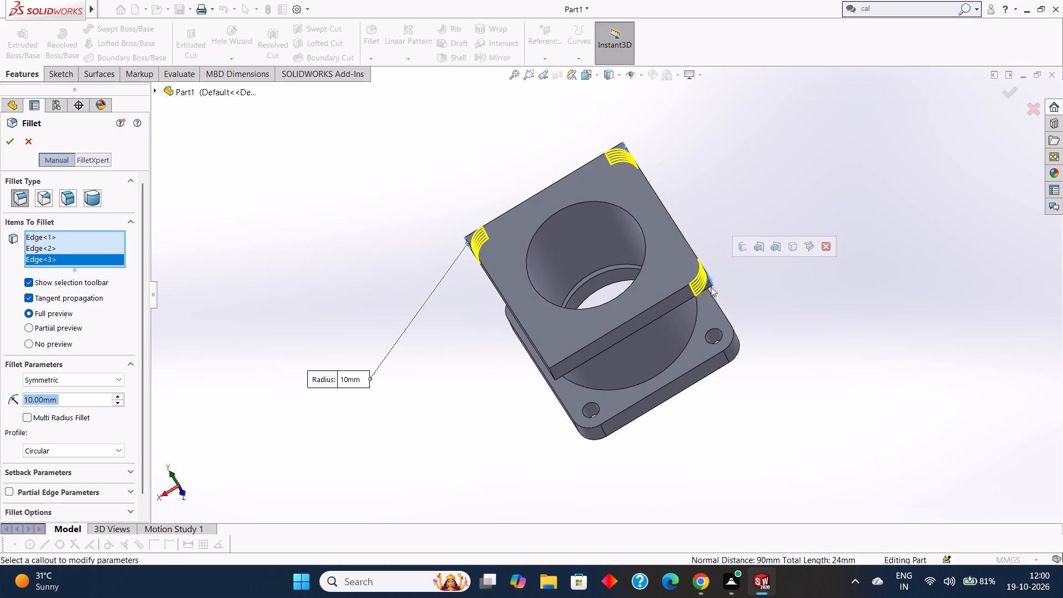
{"action": "middle_click_drag", "start_coordinate": [438, 398], "coordinate": [497, 373]}
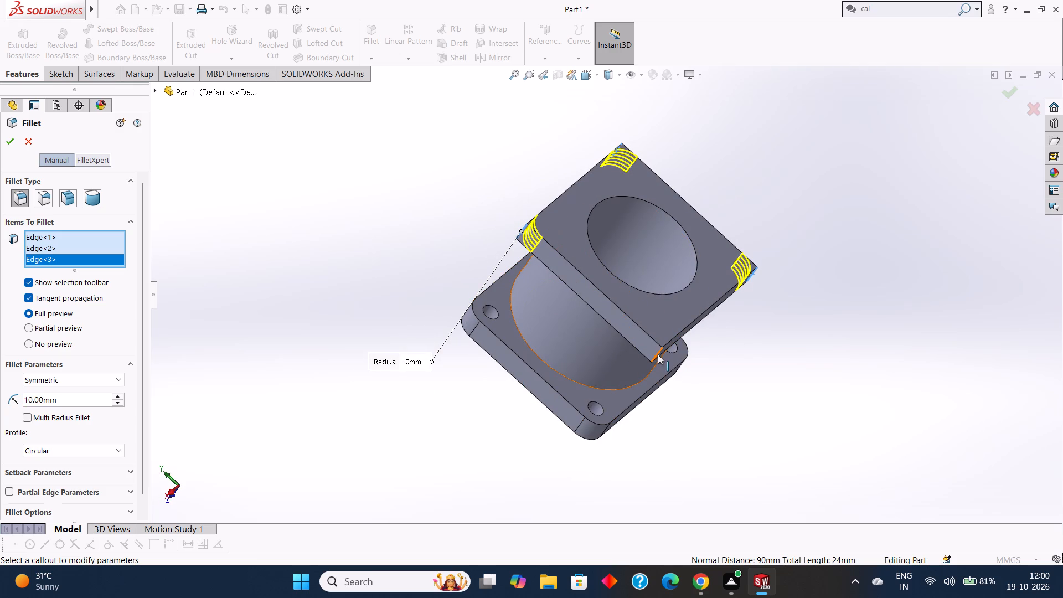
{"action": "left_click", "coordinate": [658, 353]}
{"action": "middle_click_drag", "start_coordinate": [834, 313], "coordinate": [794, 416]}
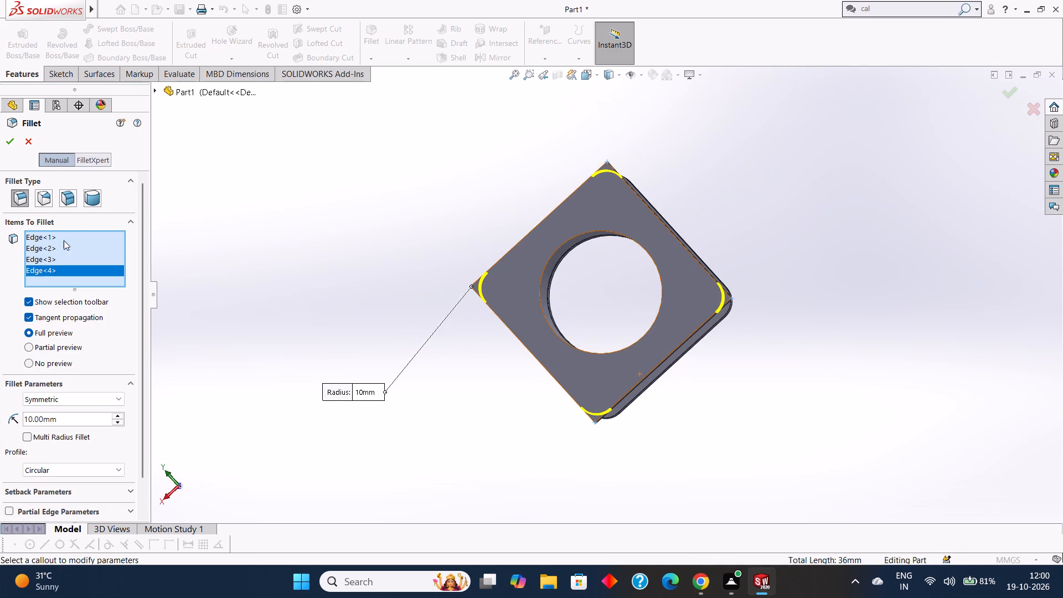
{"action": "left_click", "coordinate": [7, 146]}
On the first flange's outer face, sketch four circles of about 4.1 to 4.4 mm radius, each centred on a corner fillet's centre.
{"action": "scroll", "coordinate": [264, 200], "scroll_direction": "up", "scroll_amount": 2}
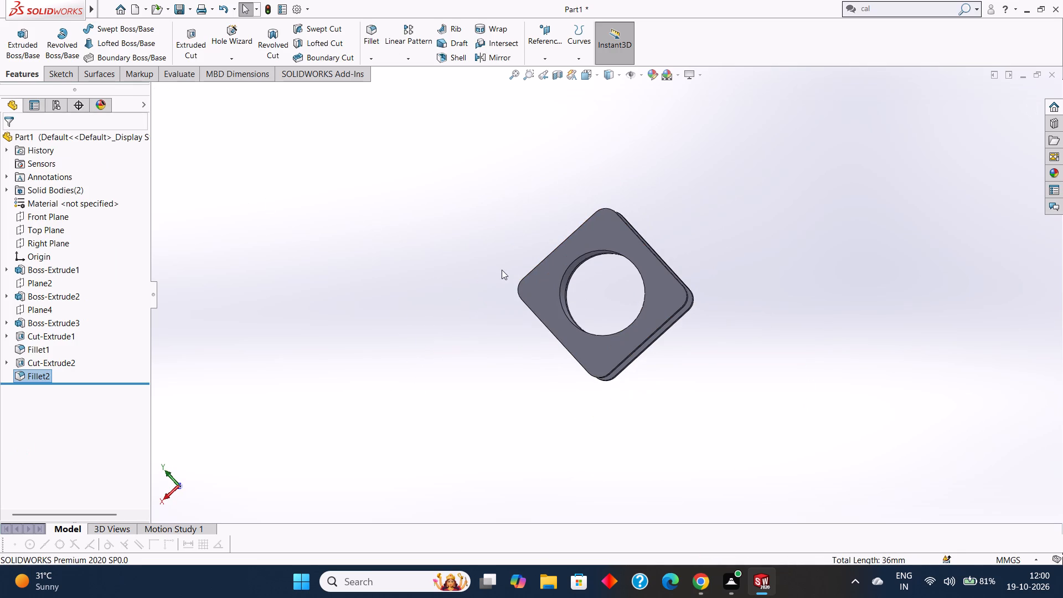
{"action": "left_click", "coordinate": [606, 228]}
{"action": "left_click", "coordinate": [651, 194]}
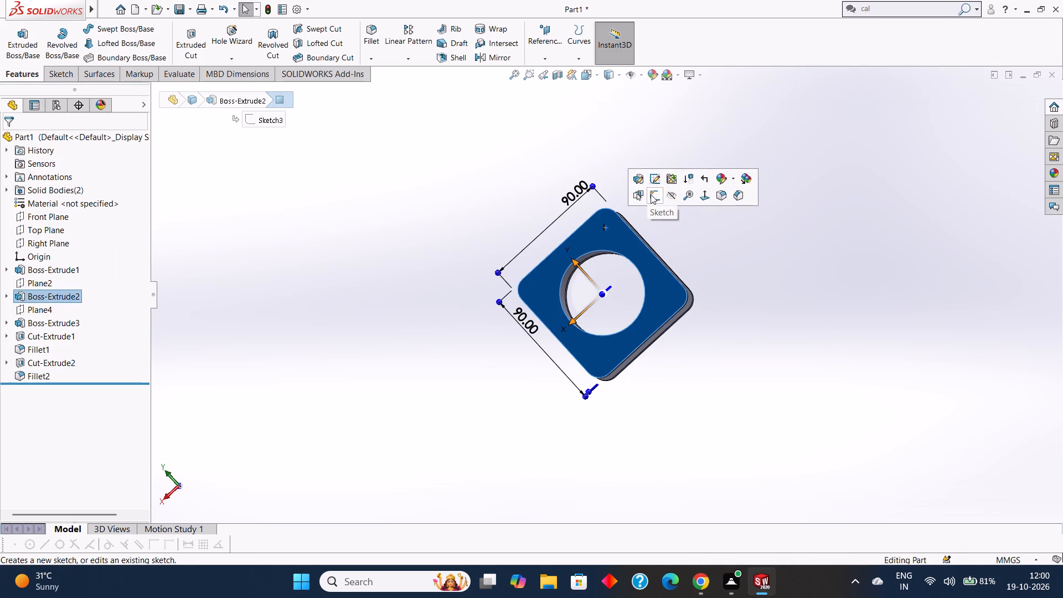
{"action": "key", "text": "ctrl+8"}
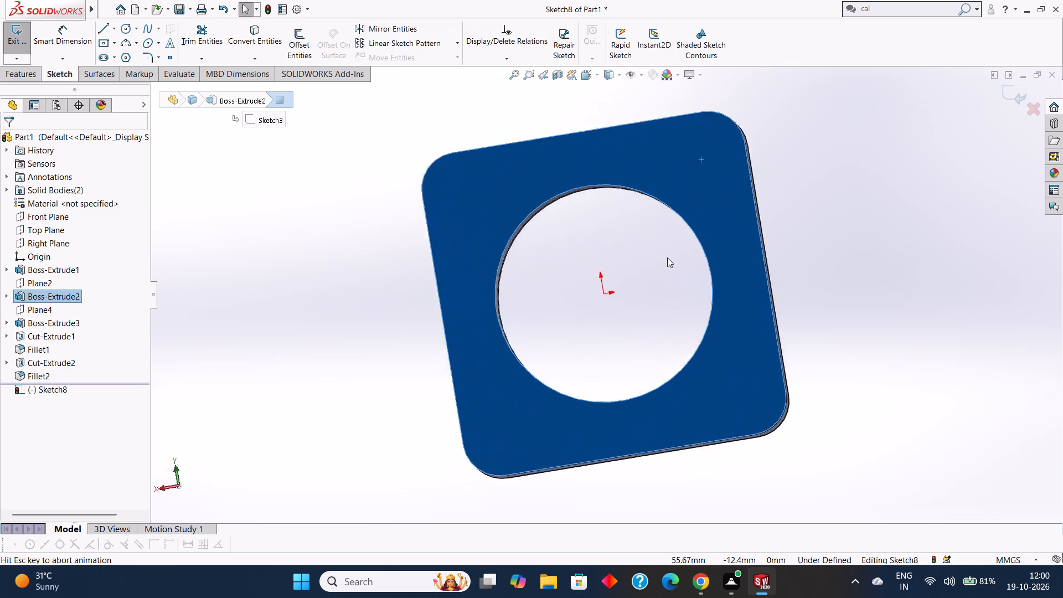
{"action": "key", "text": "Escape"}
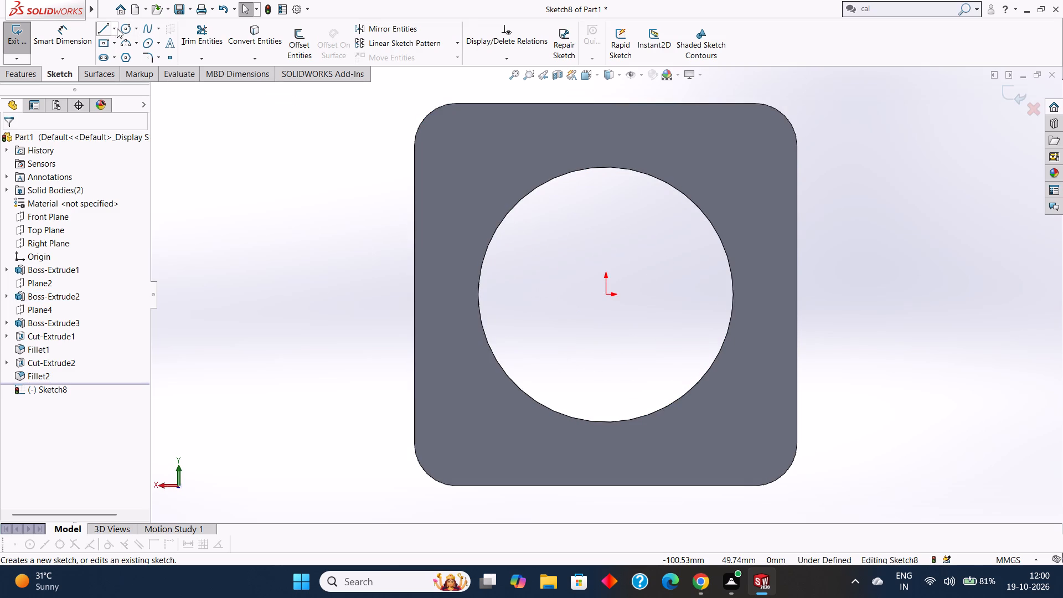
{"action": "left_click", "coordinate": [120, 28]}
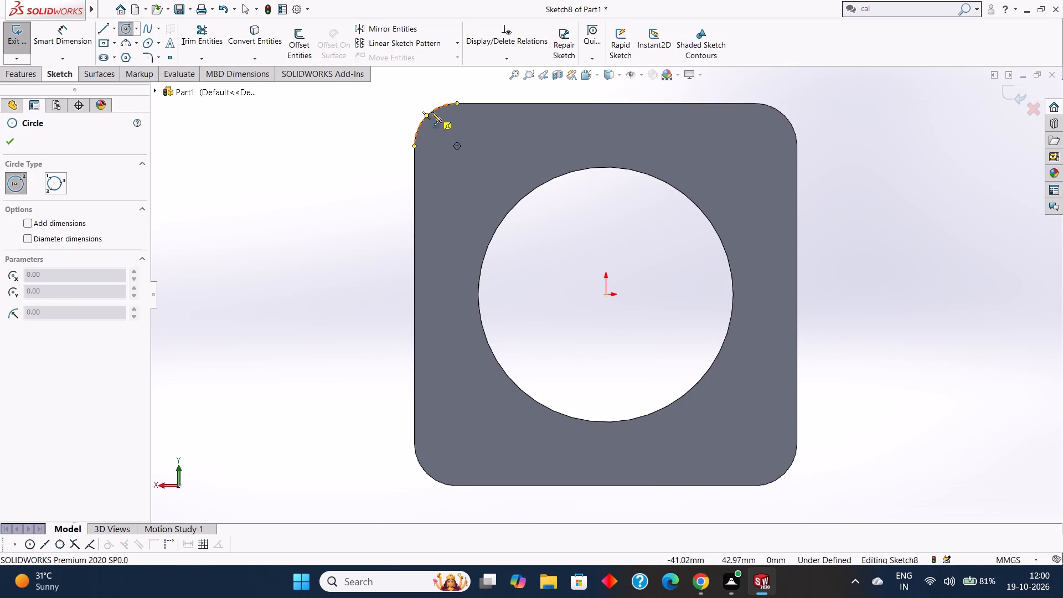
{"action": "left_click_drag", "start_coordinate": [457, 145], "coordinate": [465, 161]}
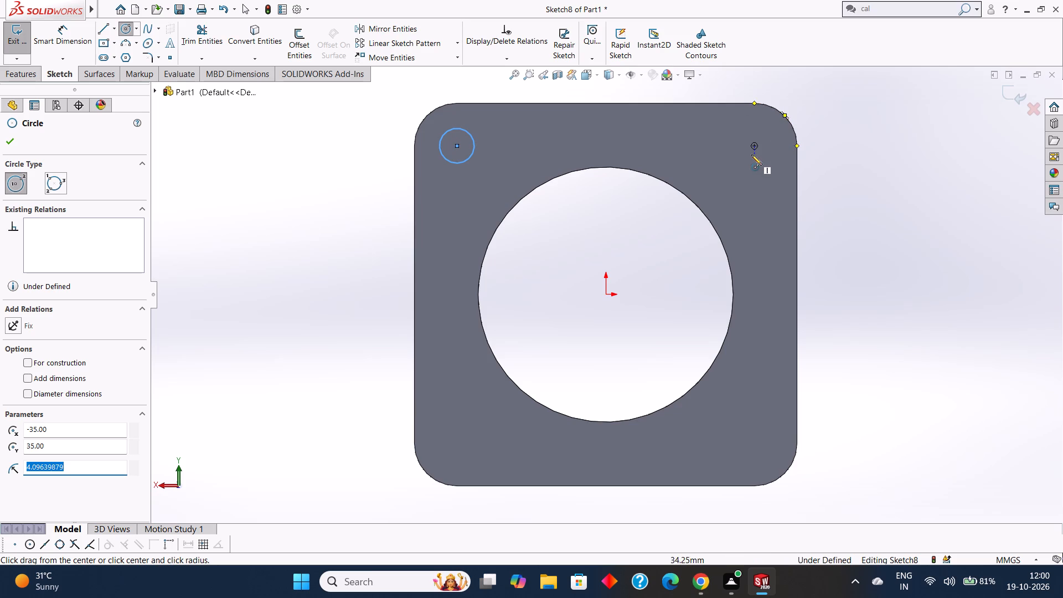
{"action": "left_click_drag", "start_coordinate": [755, 145], "coordinate": [760, 161]}
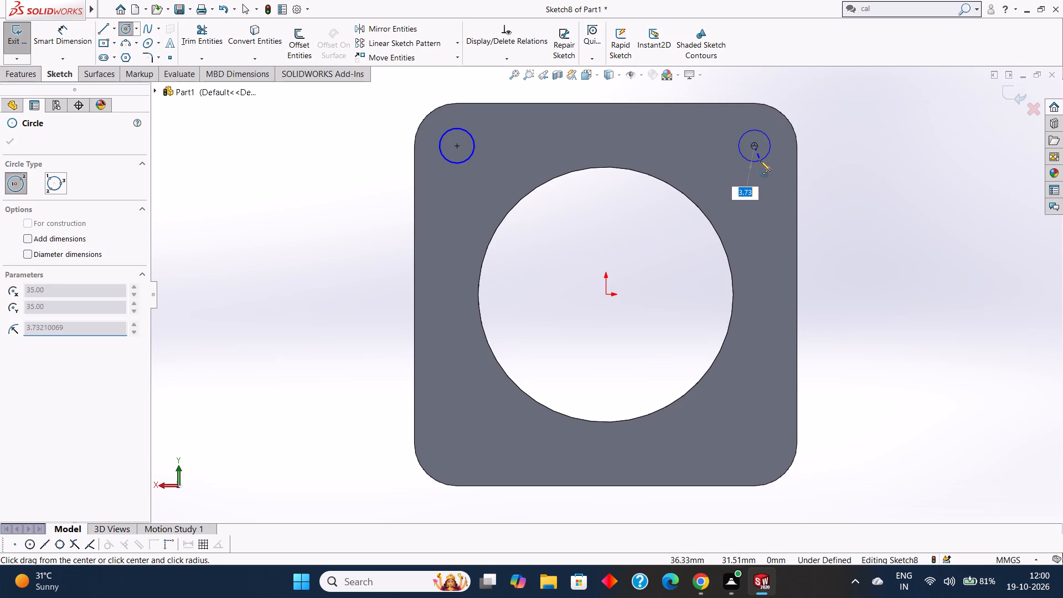
{"action": "left_click_drag", "start_coordinate": [760, 161], "coordinate": [762, 162]}
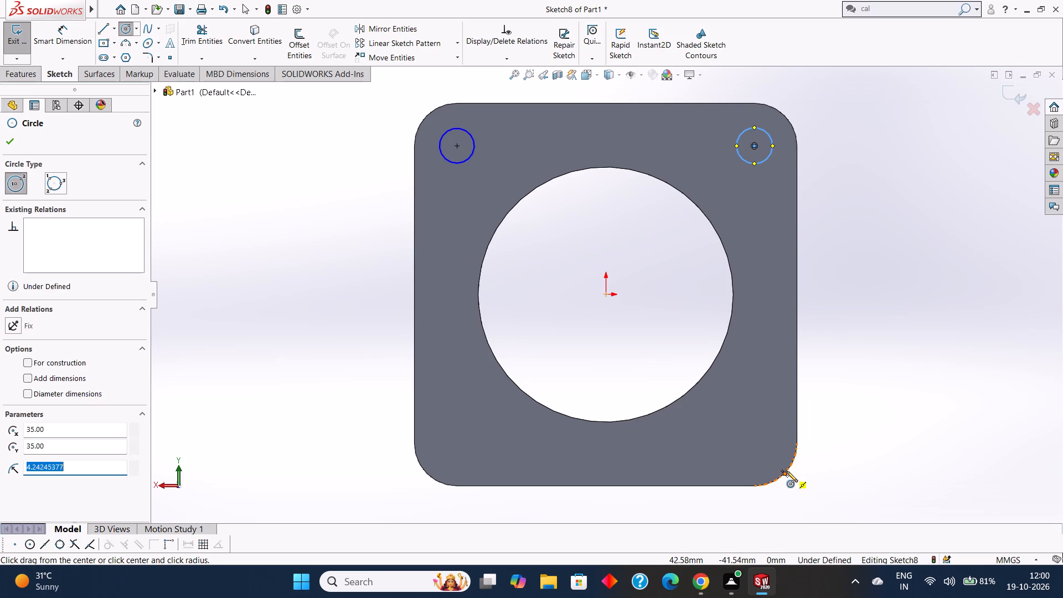
{"action": "left_click_drag", "start_coordinate": [755, 442], "coordinate": [757, 444]}
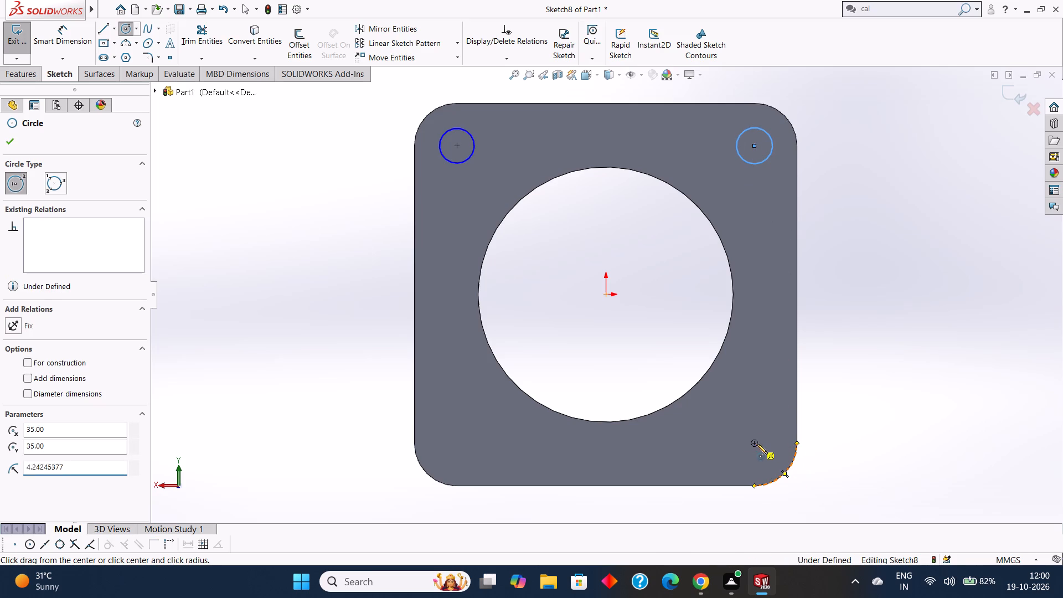
{"action": "left_click_drag", "start_coordinate": [757, 444], "coordinate": [766, 457]}
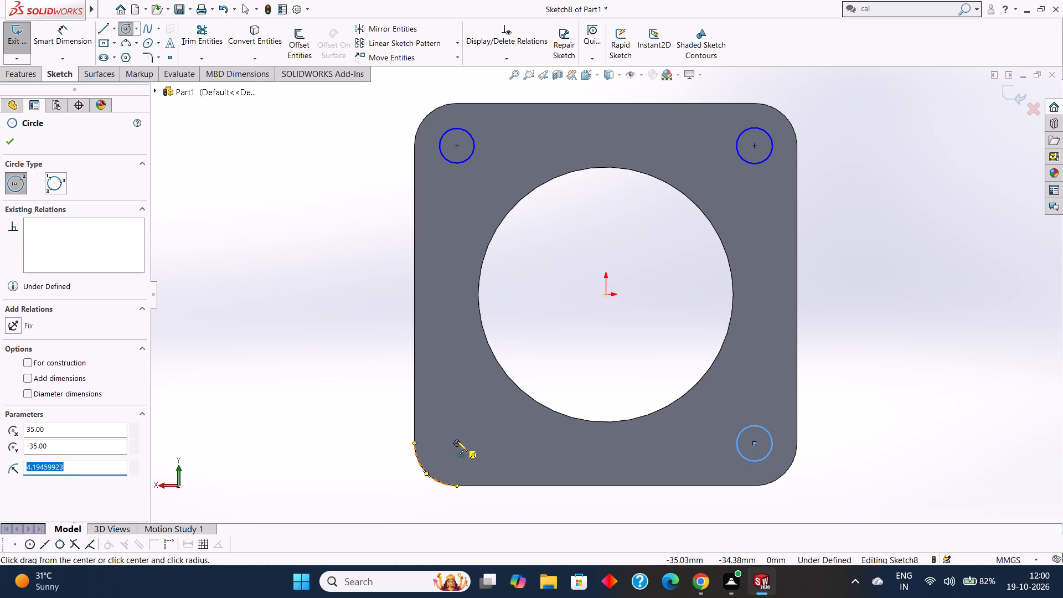
{"action": "left_click_drag", "start_coordinate": [457, 441], "coordinate": [469, 457]}
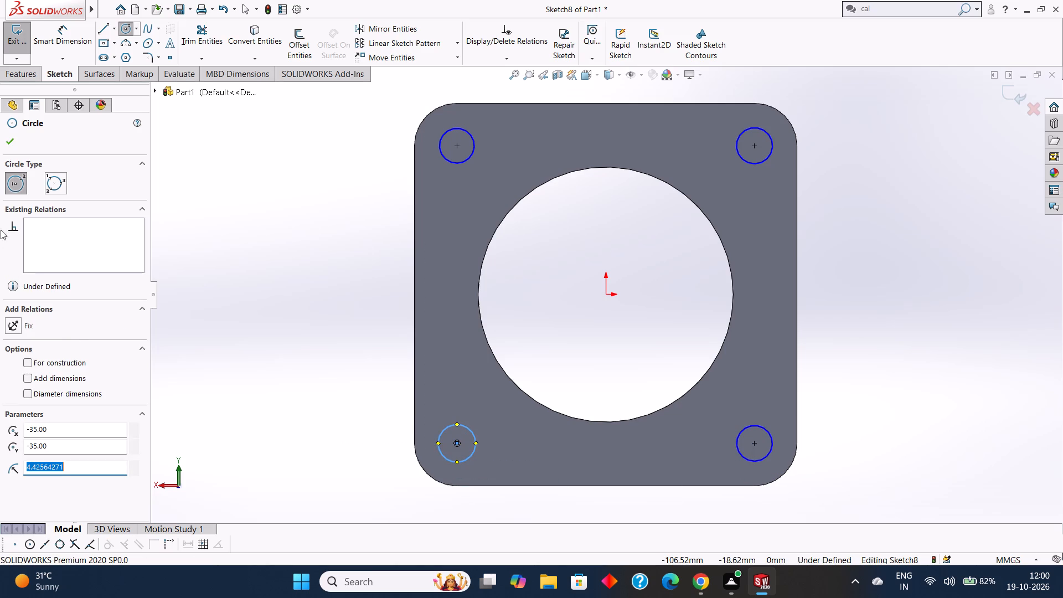
{"action": "left_click", "coordinate": [9, 138]}
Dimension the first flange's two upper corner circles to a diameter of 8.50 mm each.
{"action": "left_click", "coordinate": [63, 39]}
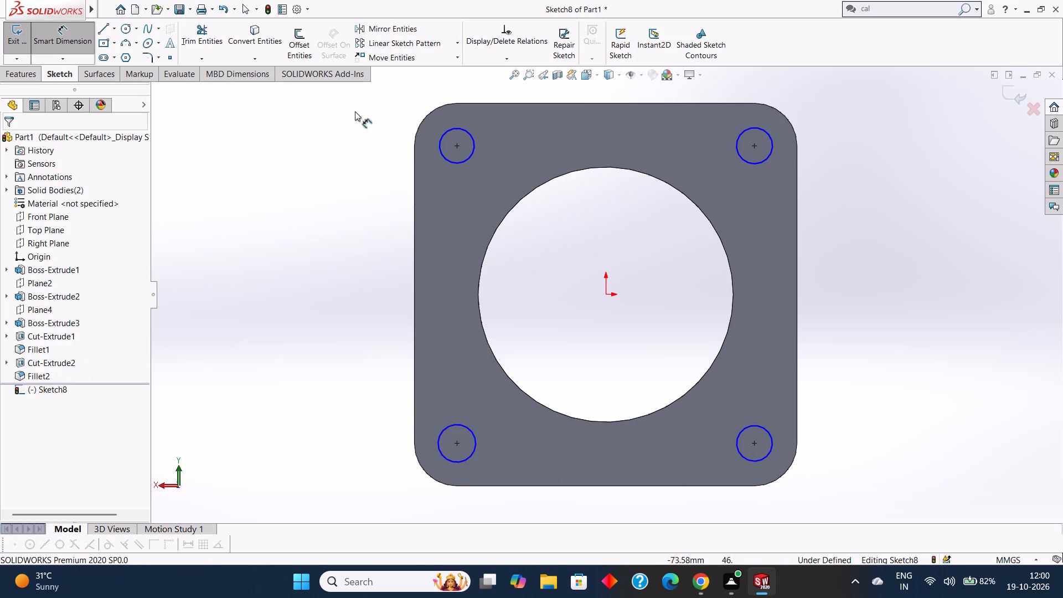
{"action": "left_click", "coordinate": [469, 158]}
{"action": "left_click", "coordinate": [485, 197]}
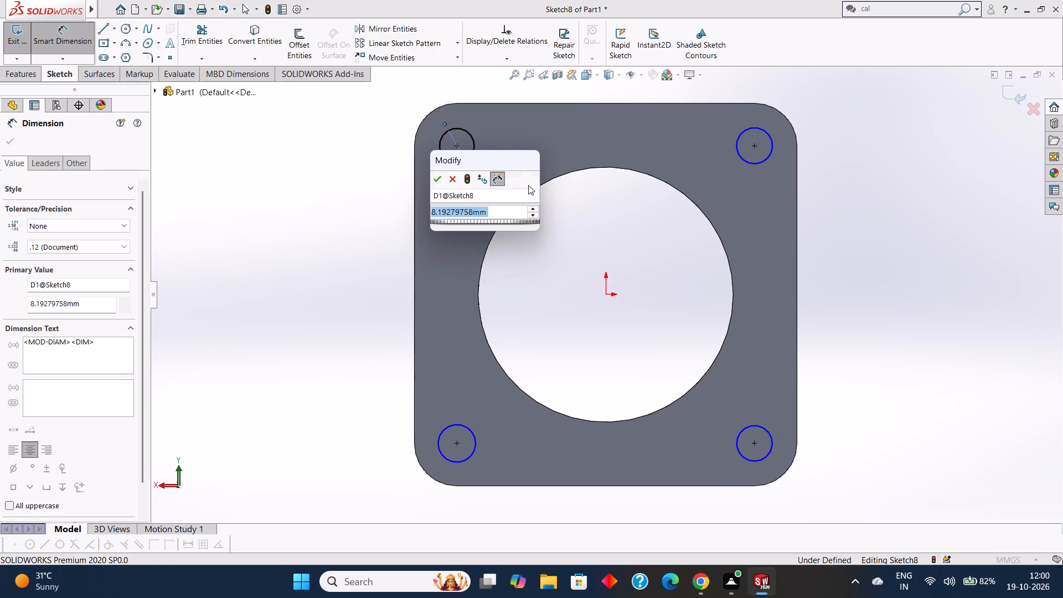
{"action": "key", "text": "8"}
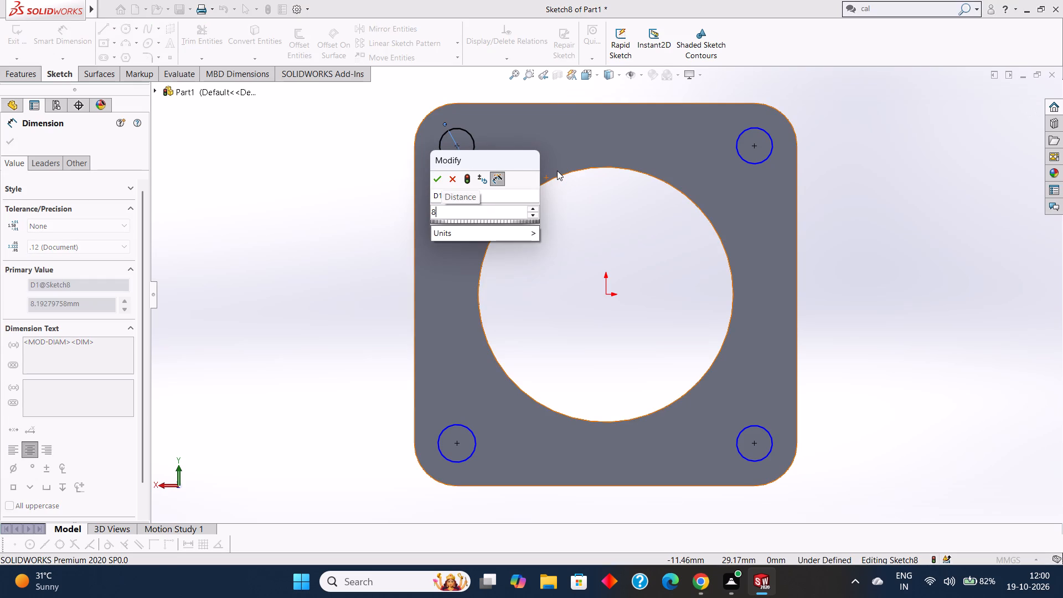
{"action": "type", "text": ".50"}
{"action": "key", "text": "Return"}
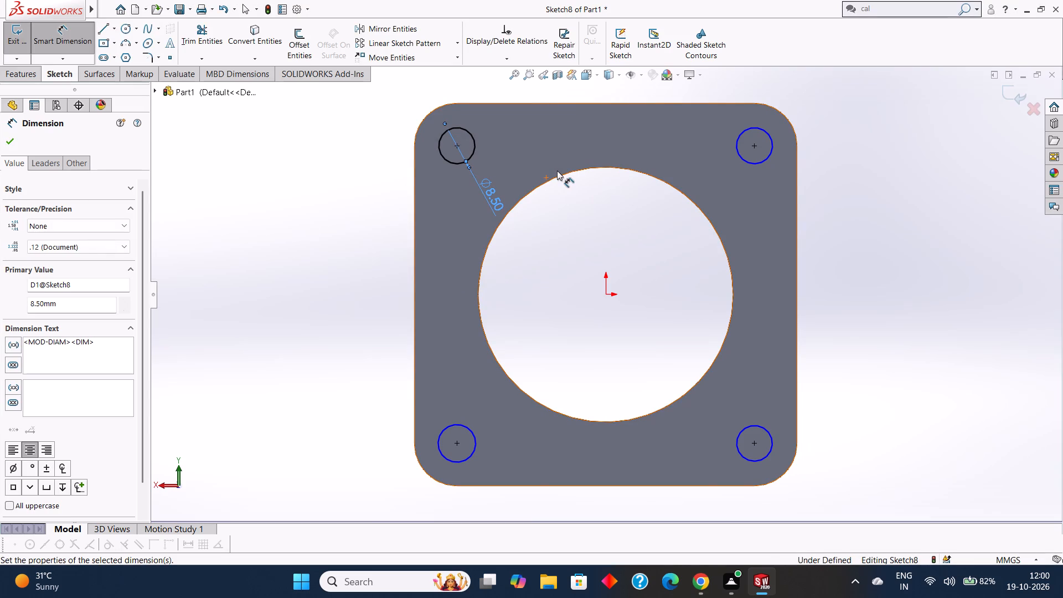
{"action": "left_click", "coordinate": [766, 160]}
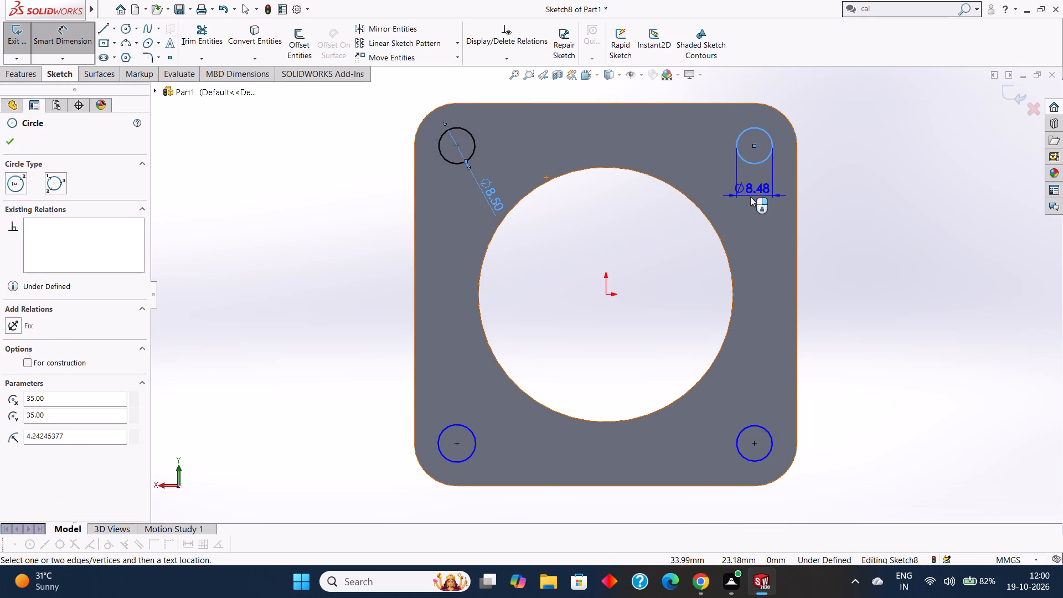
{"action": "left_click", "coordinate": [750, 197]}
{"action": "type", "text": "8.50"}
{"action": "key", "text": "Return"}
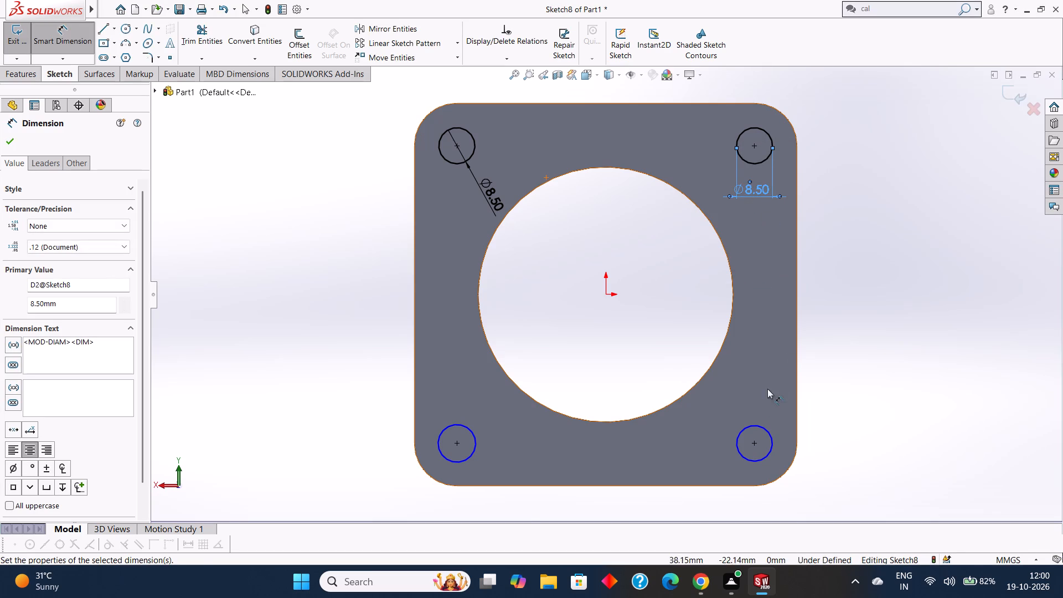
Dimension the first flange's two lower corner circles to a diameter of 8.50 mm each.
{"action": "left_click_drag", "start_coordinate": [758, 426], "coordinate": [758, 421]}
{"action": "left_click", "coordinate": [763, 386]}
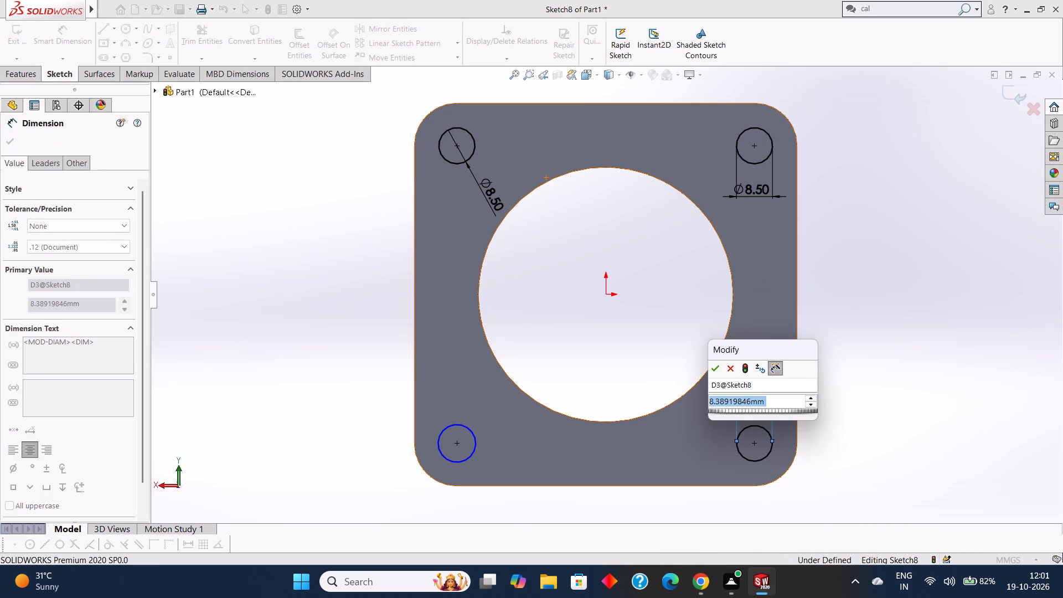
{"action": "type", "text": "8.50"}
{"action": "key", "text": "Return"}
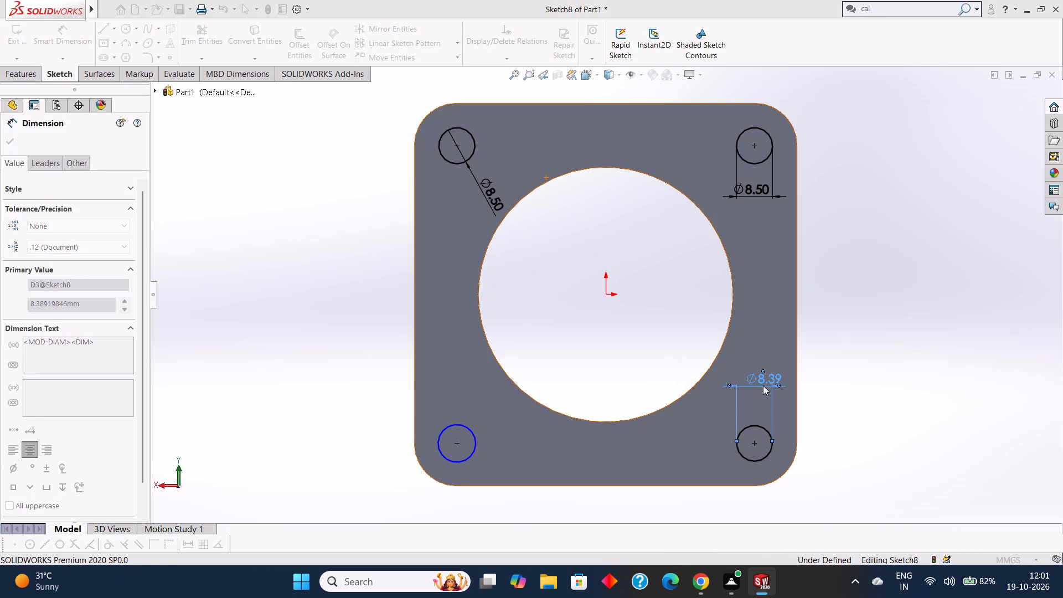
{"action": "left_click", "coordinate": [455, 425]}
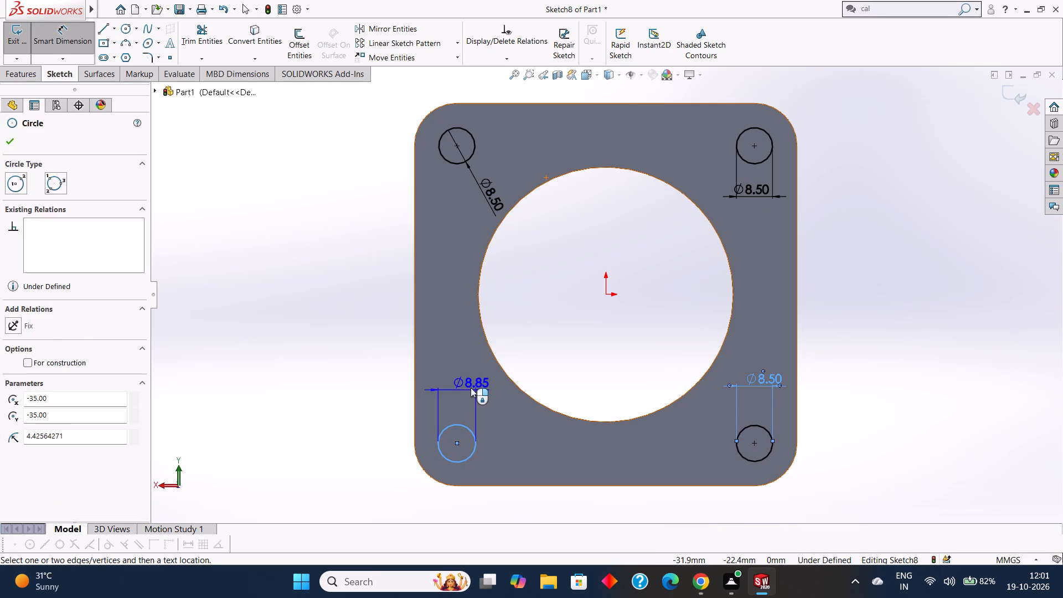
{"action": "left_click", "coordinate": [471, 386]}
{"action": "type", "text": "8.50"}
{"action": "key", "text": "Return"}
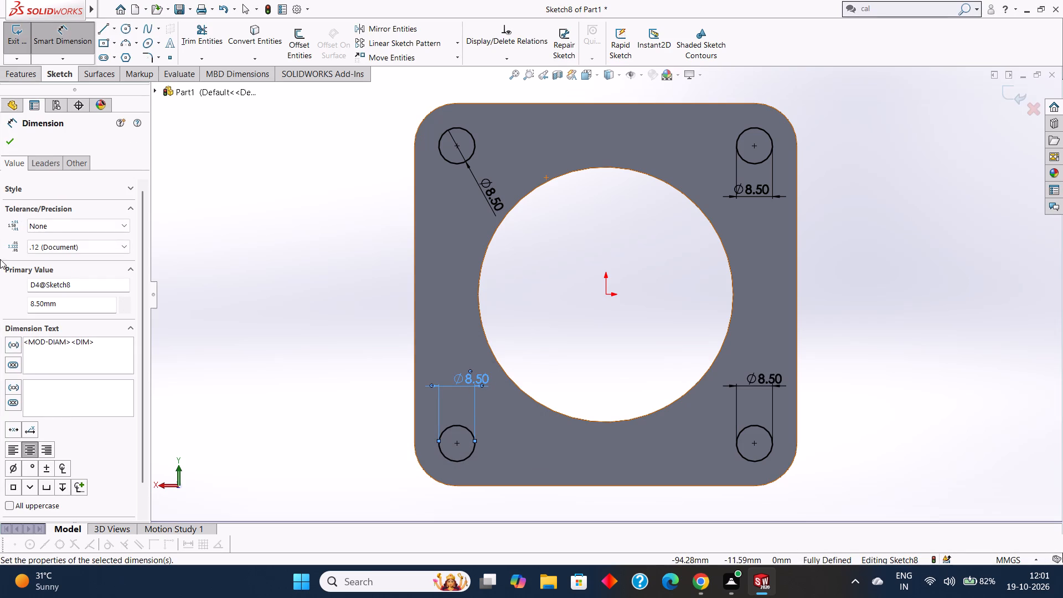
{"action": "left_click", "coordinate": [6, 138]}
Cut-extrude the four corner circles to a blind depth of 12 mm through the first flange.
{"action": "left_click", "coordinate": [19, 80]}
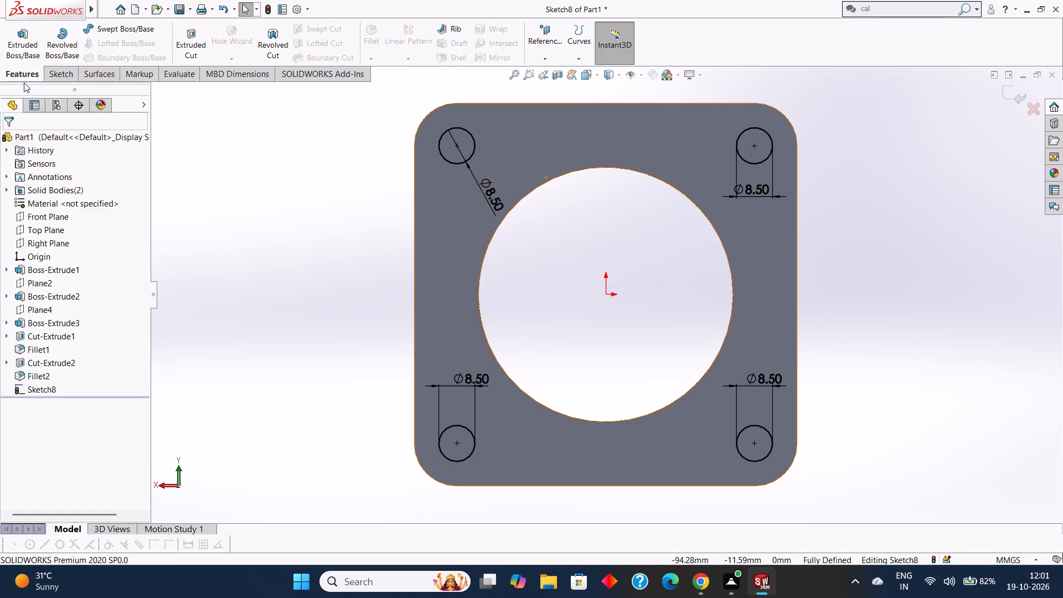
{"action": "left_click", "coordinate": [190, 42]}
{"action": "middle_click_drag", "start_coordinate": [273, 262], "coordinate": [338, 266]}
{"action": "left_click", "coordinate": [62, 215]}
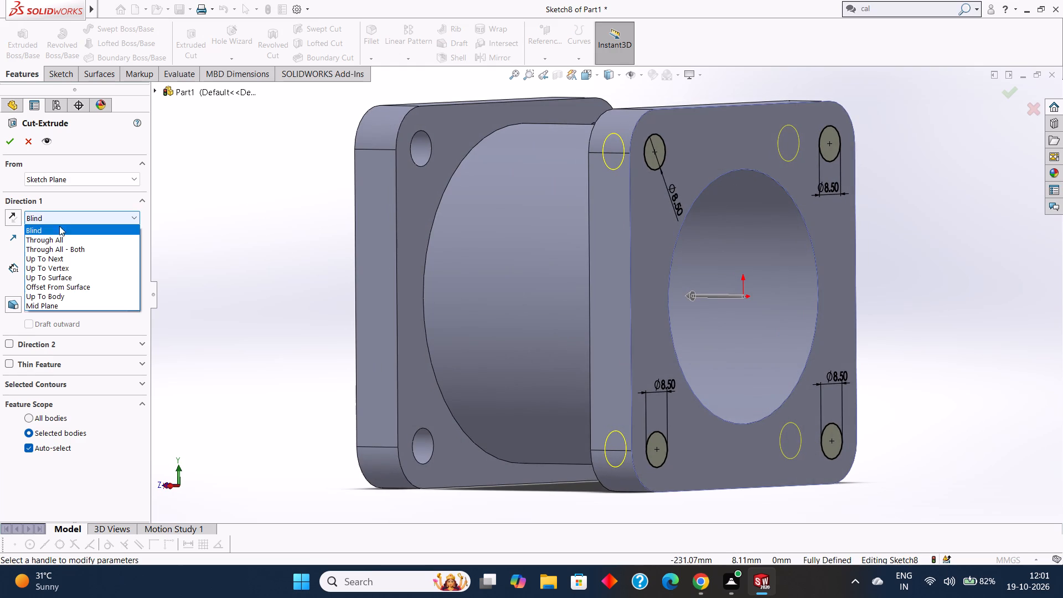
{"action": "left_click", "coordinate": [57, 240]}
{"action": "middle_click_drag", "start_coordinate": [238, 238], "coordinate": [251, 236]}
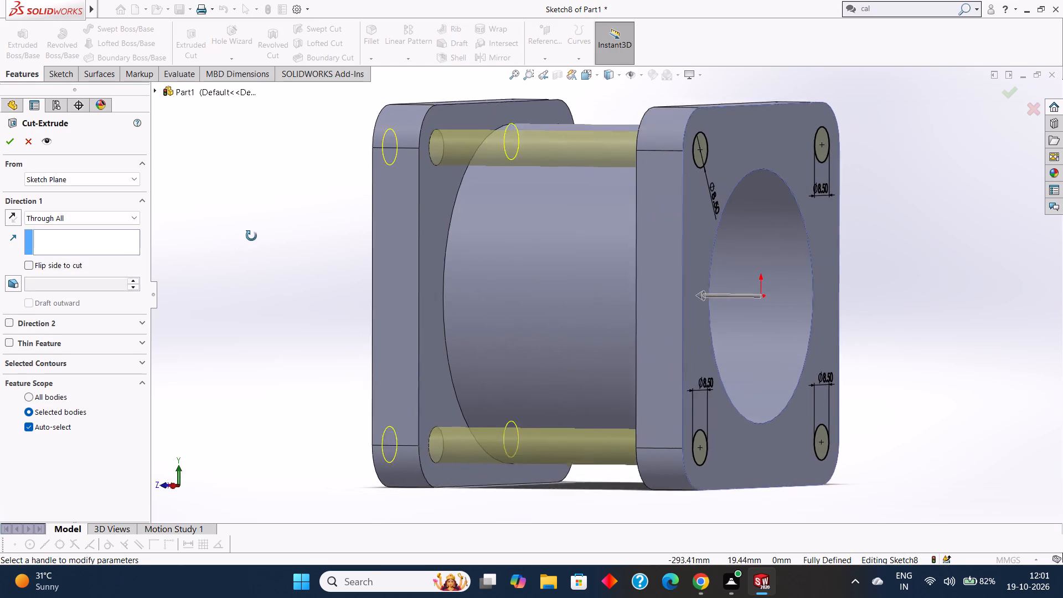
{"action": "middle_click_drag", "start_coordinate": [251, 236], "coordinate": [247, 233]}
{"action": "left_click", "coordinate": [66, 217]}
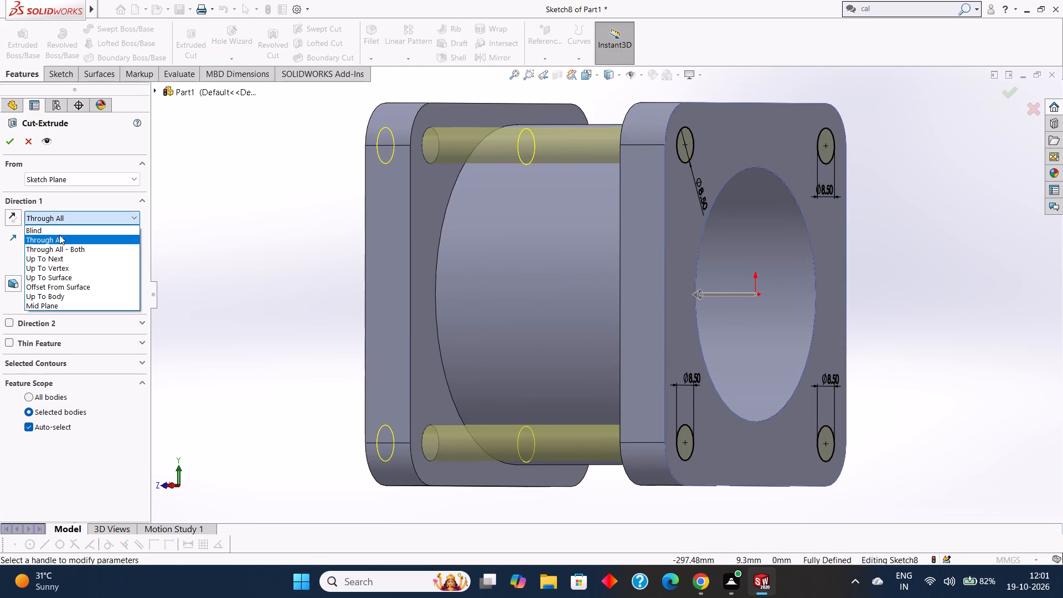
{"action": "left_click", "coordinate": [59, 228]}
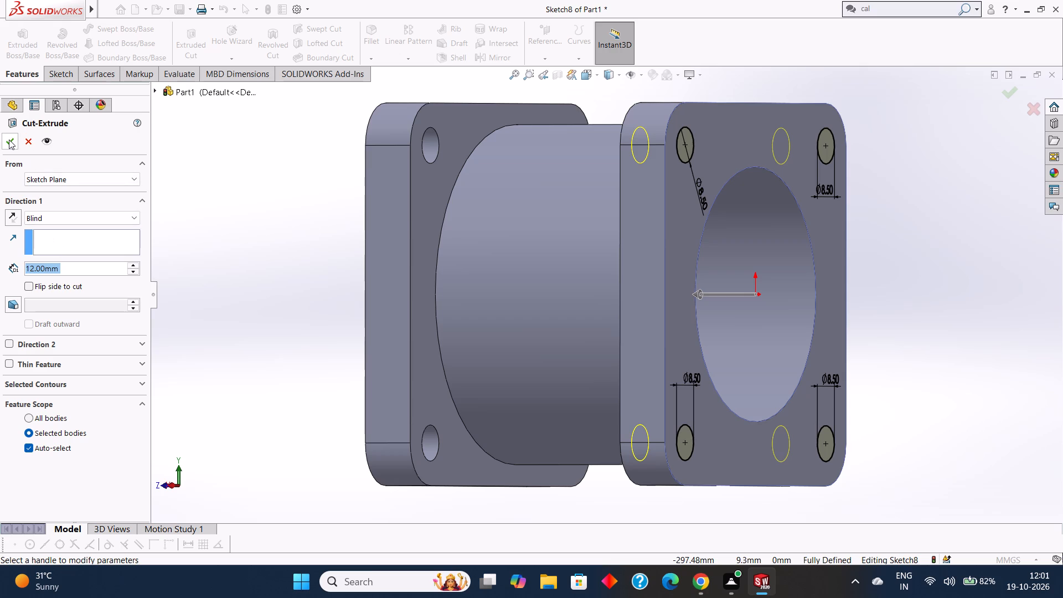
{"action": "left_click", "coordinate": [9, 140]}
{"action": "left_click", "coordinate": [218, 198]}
Examine the part from both flange ends and from the side, checking how the flanges meet the cylinder.
{"action": "middle_click_drag", "start_coordinate": [232, 206], "coordinate": [231, 193]}
{"action": "scroll", "coordinate": [231, 193], "scroll_direction": "up", "scroll_amount": 3}
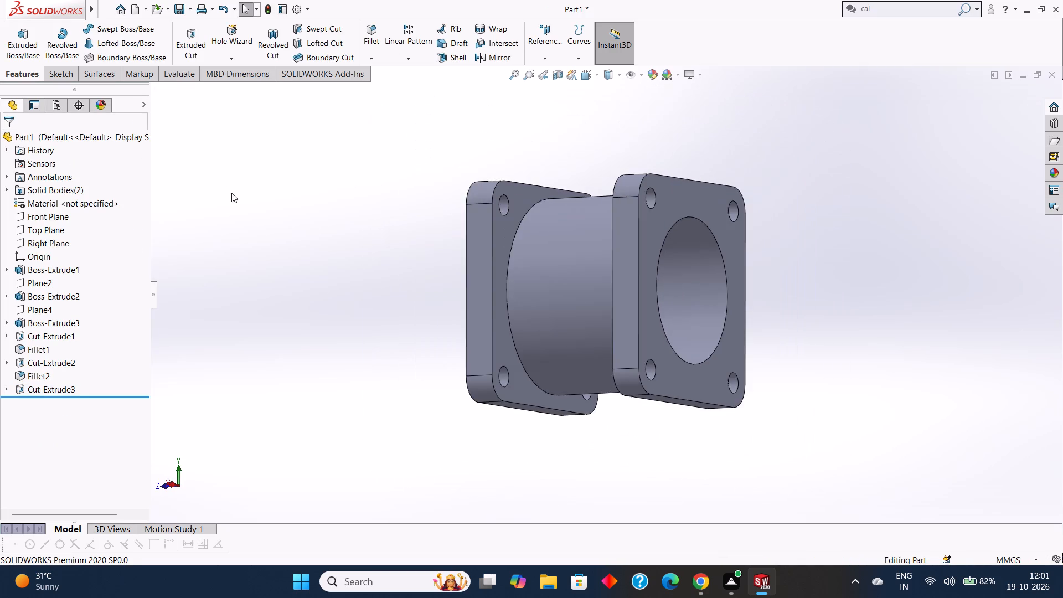
{"action": "middle_click_drag", "start_coordinate": [235, 198], "coordinate": [268, 209]}
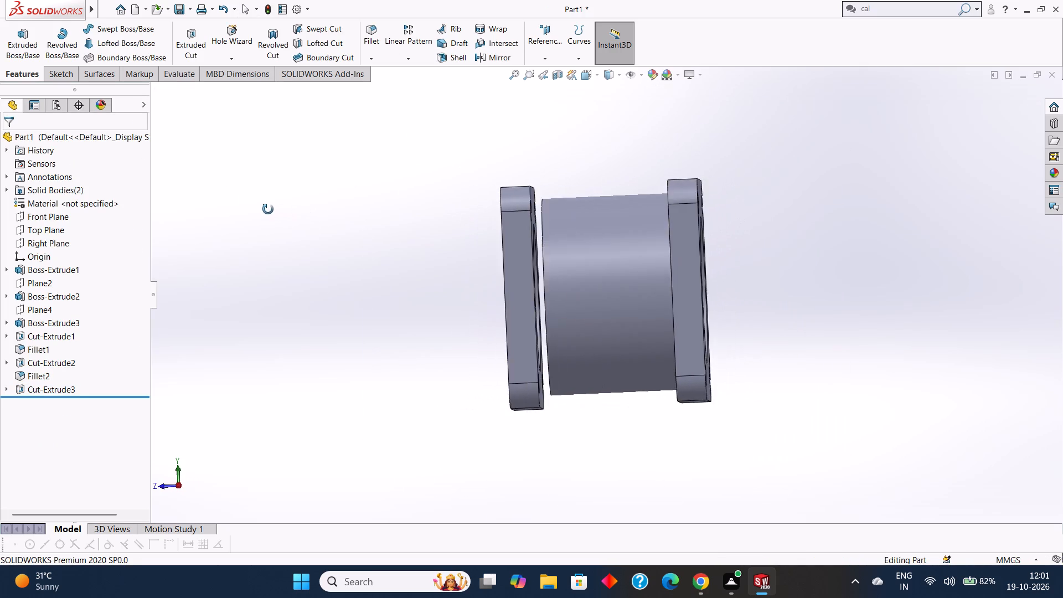
{"action": "middle_click_drag", "start_coordinate": [268, 209], "coordinate": [299, 232]}
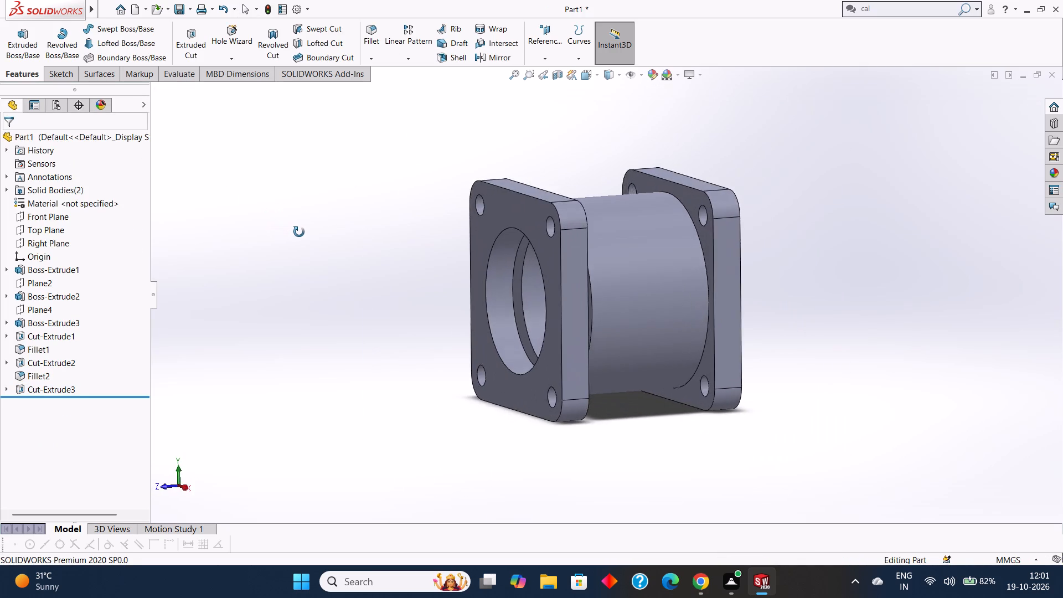
{"action": "middle_click_drag", "start_coordinate": [299, 232], "coordinate": [271, 230]}
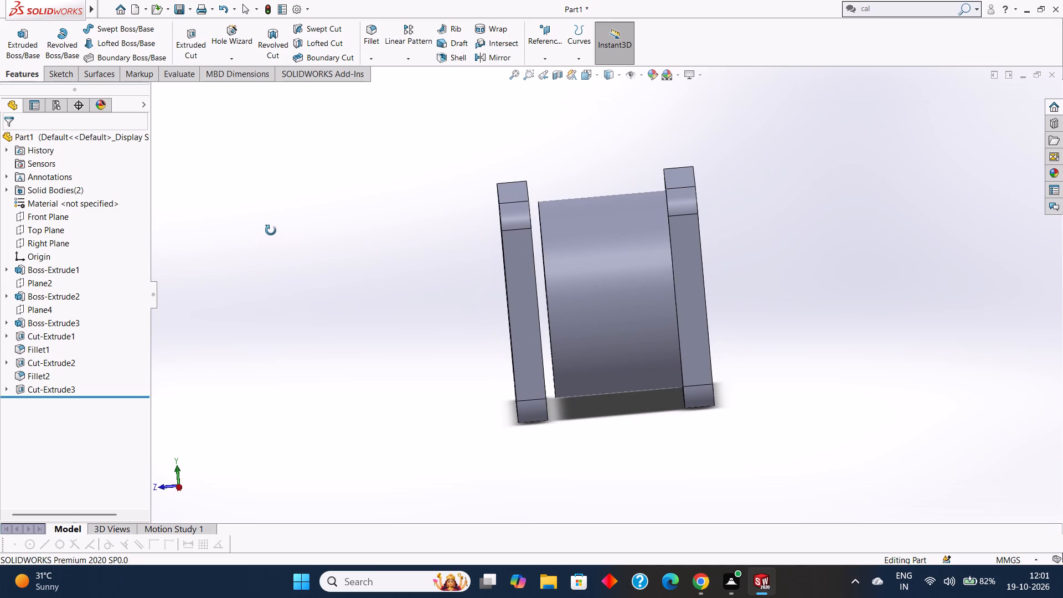
{"action": "middle_click_drag", "start_coordinate": [271, 230], "coordinate": [268, 252]}
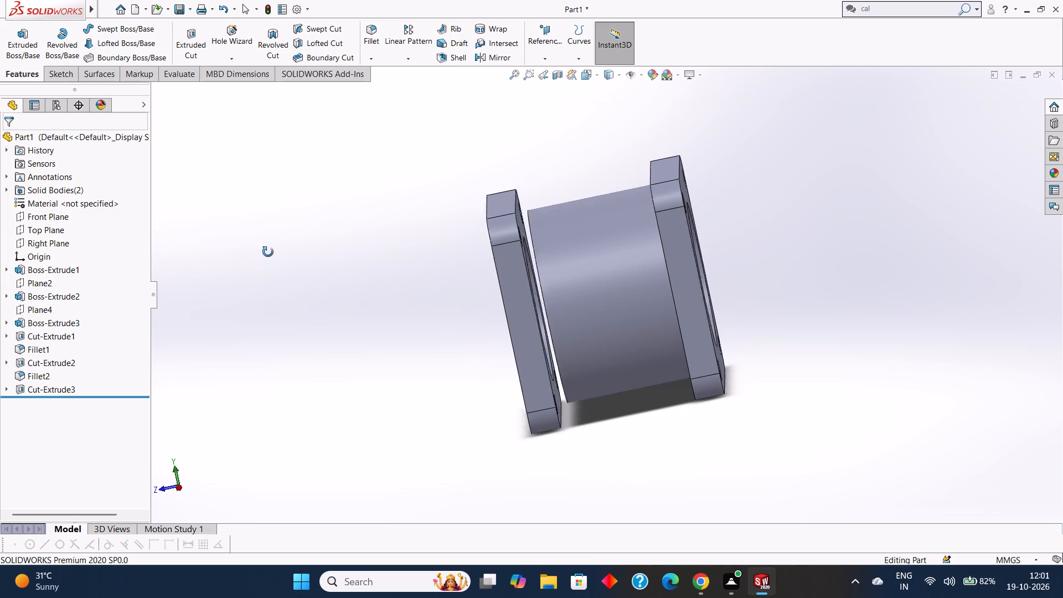
{"action": "middle_click_drag", "start_coordinate": [268, 252], "coordinate": [269, 251]}
{"action": "key", "text": "Escape"}
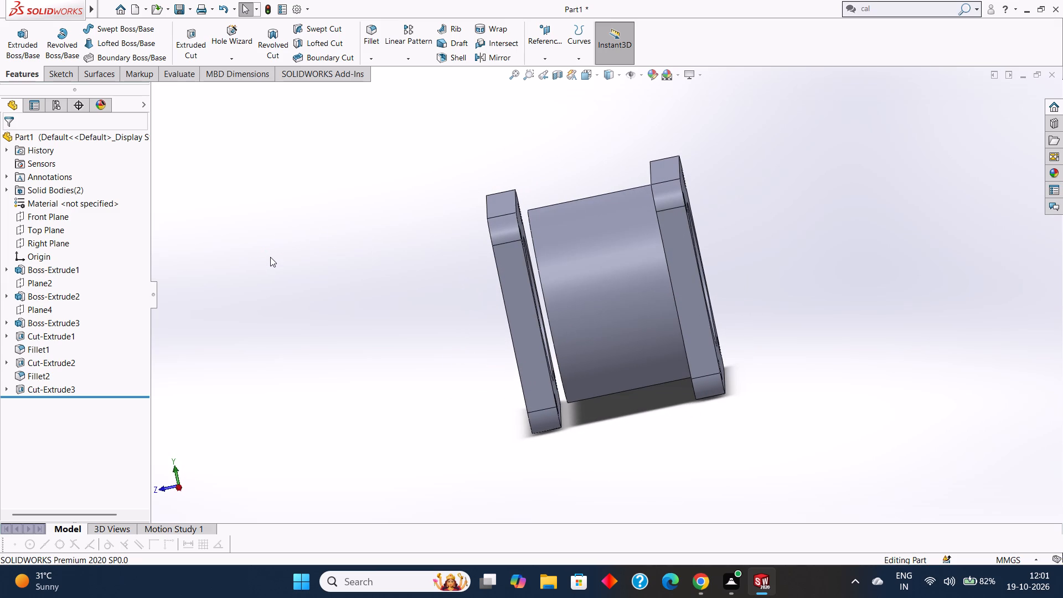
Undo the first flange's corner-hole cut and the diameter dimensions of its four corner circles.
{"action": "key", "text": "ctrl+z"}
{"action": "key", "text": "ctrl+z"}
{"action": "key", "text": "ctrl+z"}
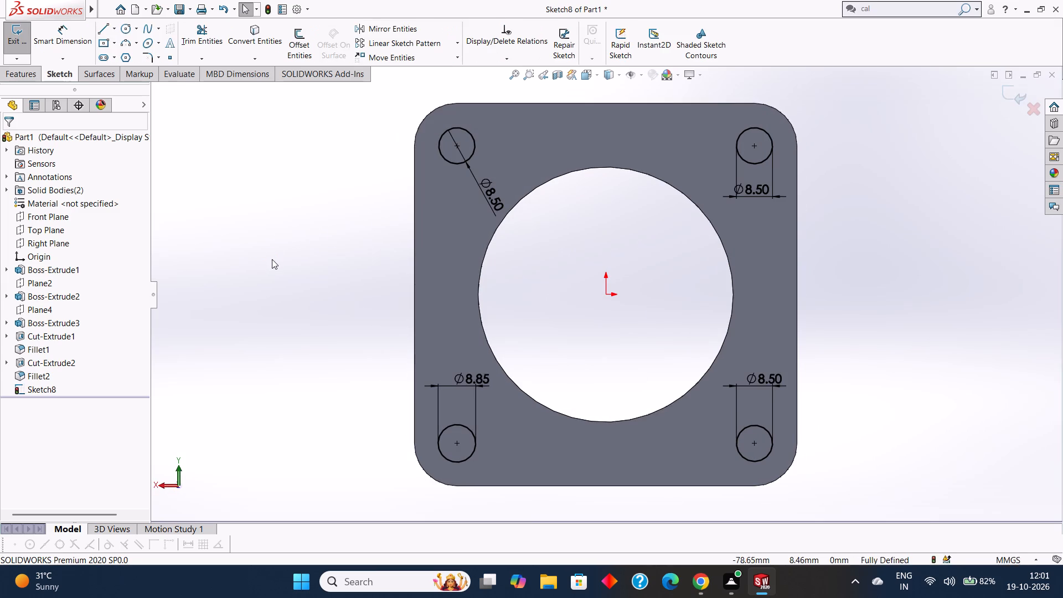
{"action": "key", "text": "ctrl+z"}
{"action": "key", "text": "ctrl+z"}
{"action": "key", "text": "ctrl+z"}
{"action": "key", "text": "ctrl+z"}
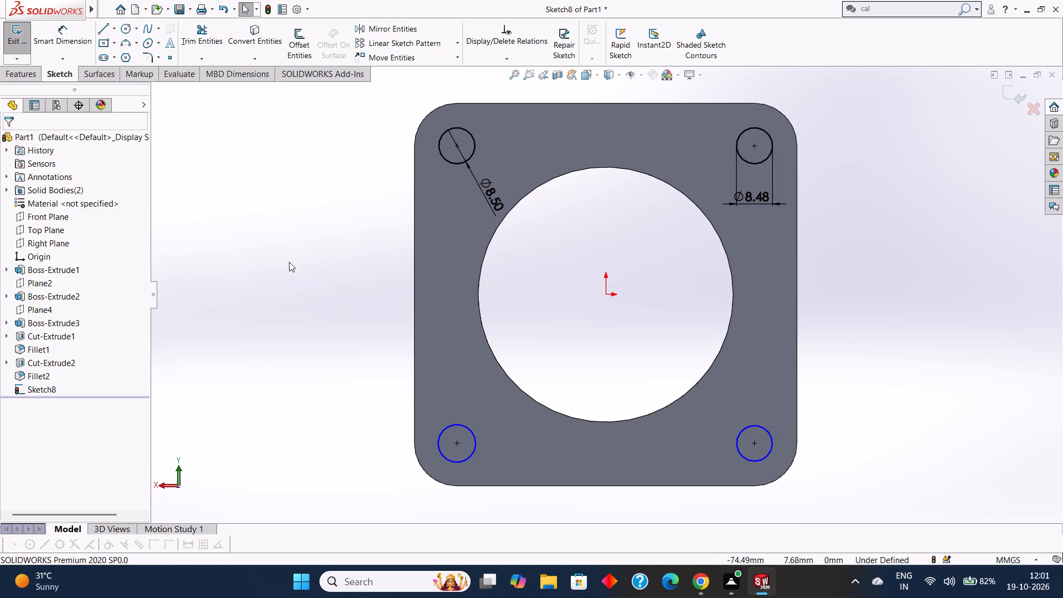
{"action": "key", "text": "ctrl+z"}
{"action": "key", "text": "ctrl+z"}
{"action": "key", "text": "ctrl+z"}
Undo the four corner circles sketched on the first flange and that flange's corner fillet.
{"action": "key", "text": "ctrl+z"}
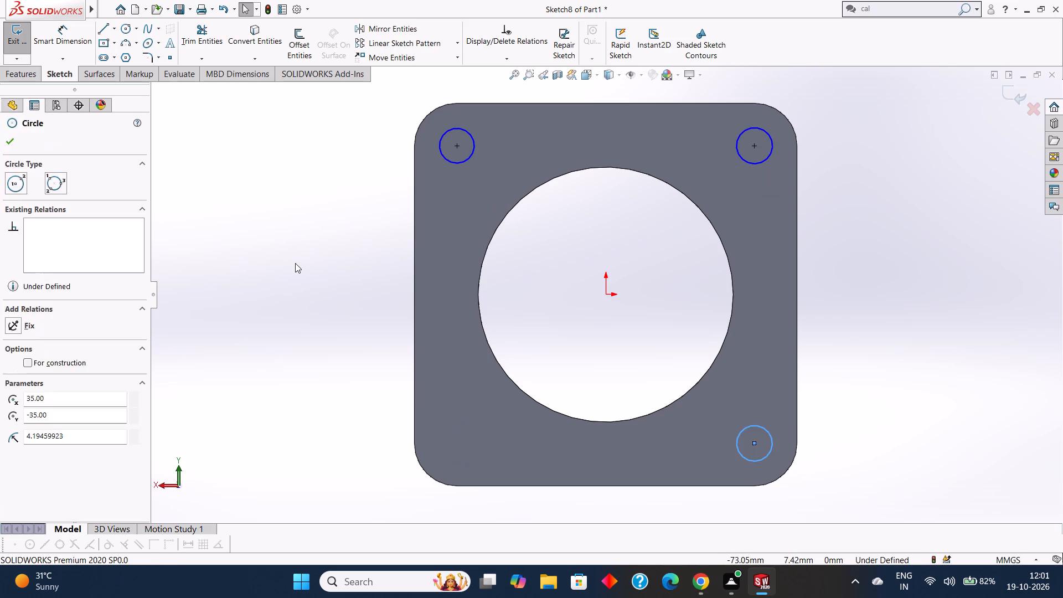
{"action": "key", "text": "ctrl+z"}
{"action": "key", "text": "ctrl+z"}
{"action": "key", "text": "ctrl+z"}
{"action": "key", "text": "ctrl+z"}
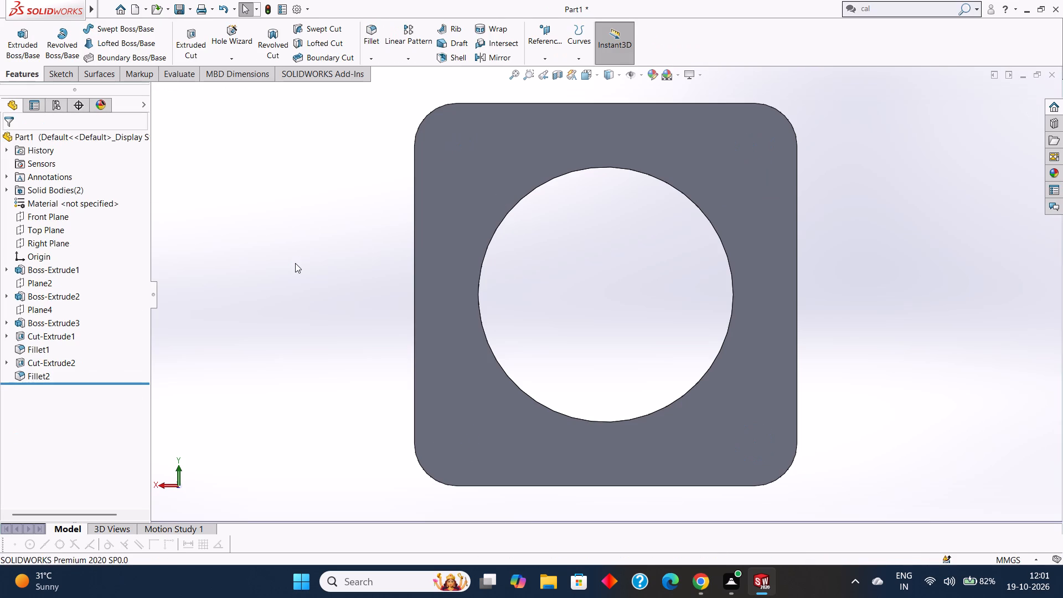
{"action": "key", "text": "ctrl+z"}
Undo the second flange's corner-hole cut and the diameter dimensions of its four corner circles.
{"action": "middle_click_drag", "start_coordinate": [296, 263], "coordinate": [395, 192]}
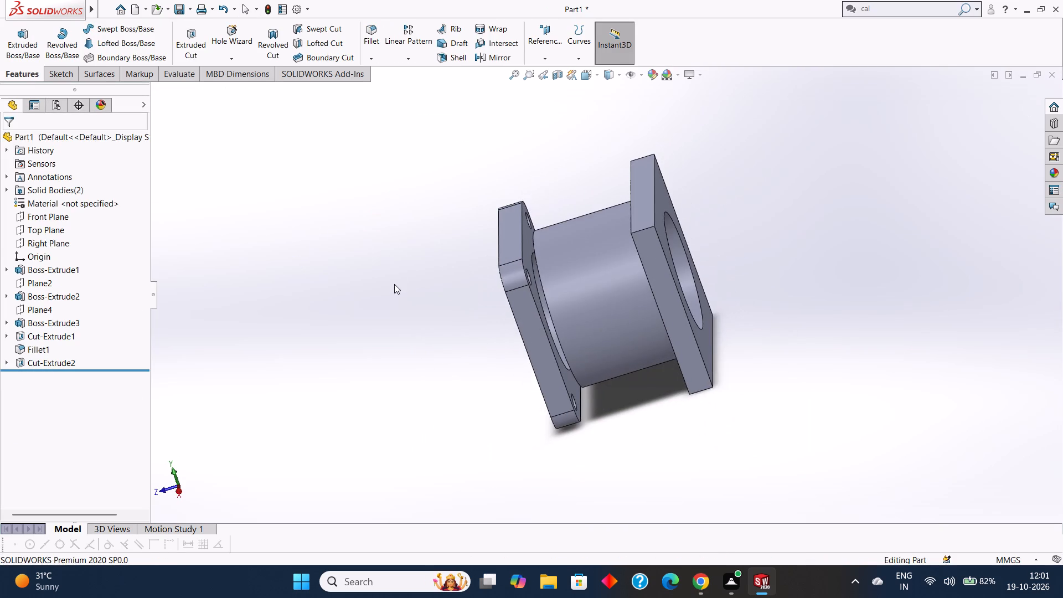
{"action": "middle_click_drag", "start_coordinate": [399, 272], "coordinate": [388, 207]}
{"action": "key", "text": "ctrl+z"}
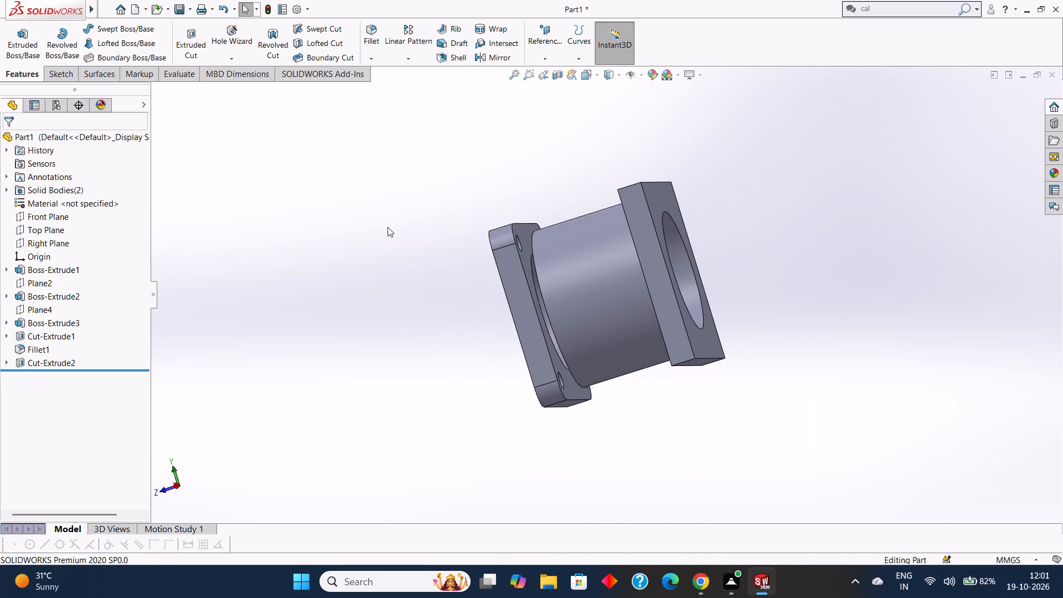
{"action": "key", "text": "ctrl+z"}
{"action": "key", "text": "ctrl+z"}
{"action": "key", "text": "ctrl+z"}
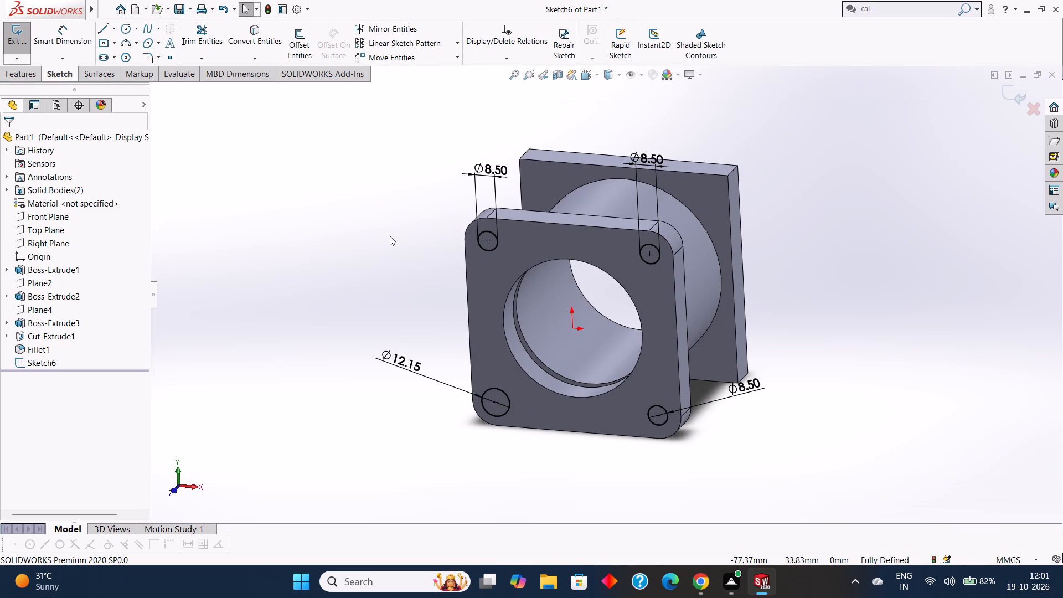
{"action": "key", "text": "ctrl+z"}
{"action": "key", "text": "ctrl+z"}
{"action": "key", "text": "ctrl+z"}
{"action": "key", "text": "ctrl+z"}
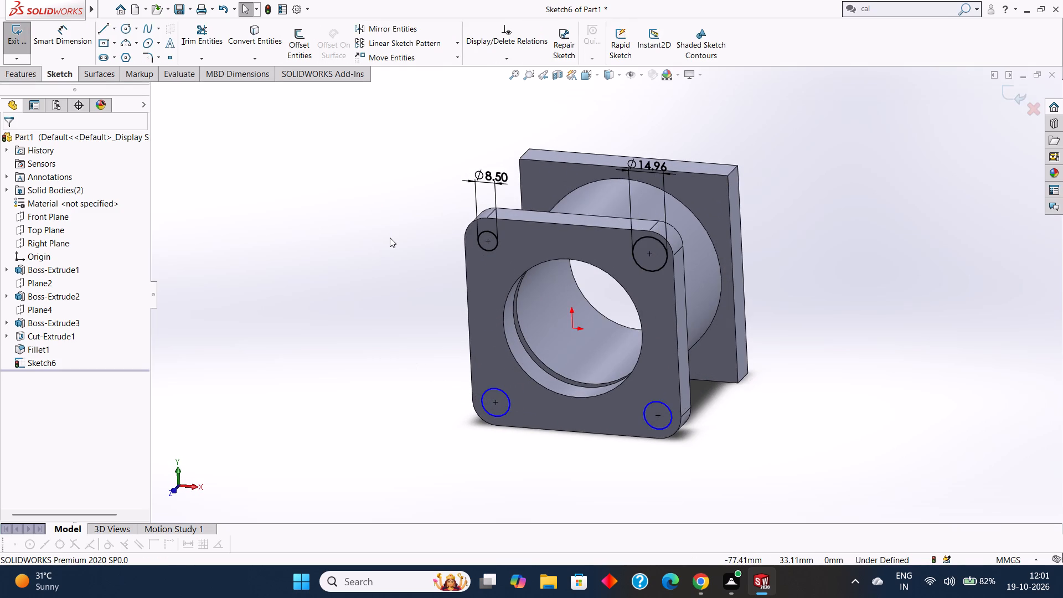
{"action": "key", "text": "ctrl+z"}
{"action": "key", "text": "ctrl+z"}
{"action": "key", "text": "ctrl+z"}
Undo the four corner circles sketched on the second flange and that flange's corner fillet.
{"action": "key", "text": "ctrl+z"}
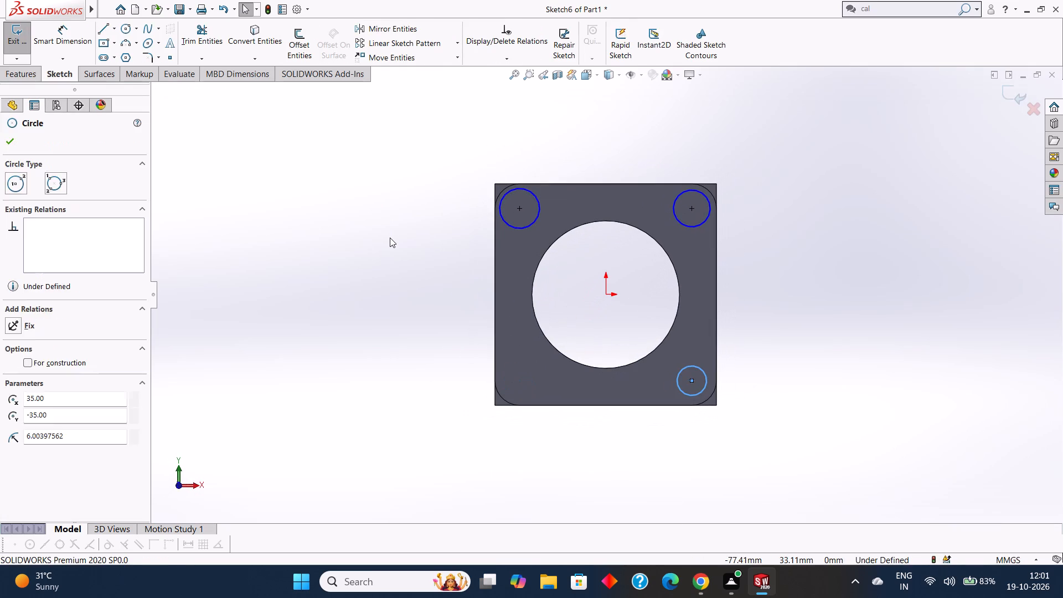
{"action": "key", "text": "ctrl+z"}
{"action": "key", "text": "ctrl+z"}
{"action": "key", "text": "ctrl+z"}
{"action": "key", "text": "ctrl+z"}
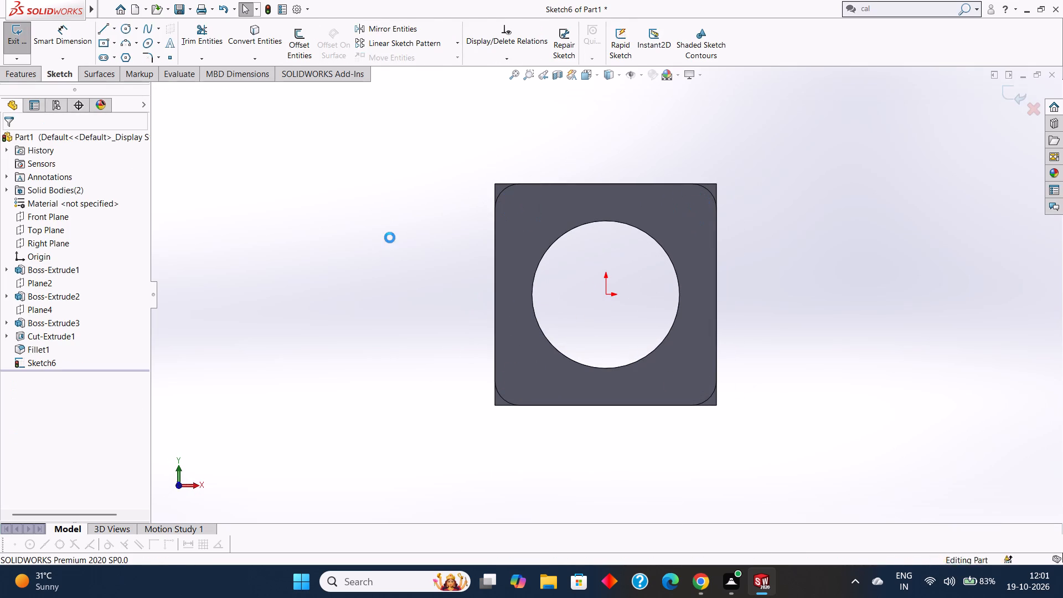
{"action": "key", "text": "ctrl+z"}
Undo the through-bore cut together with its dimensioned 60 mm circle sketch.
{"action": "key", "text": "ctrl+z"}
{"action": "key", "text": "ctrl+z"}
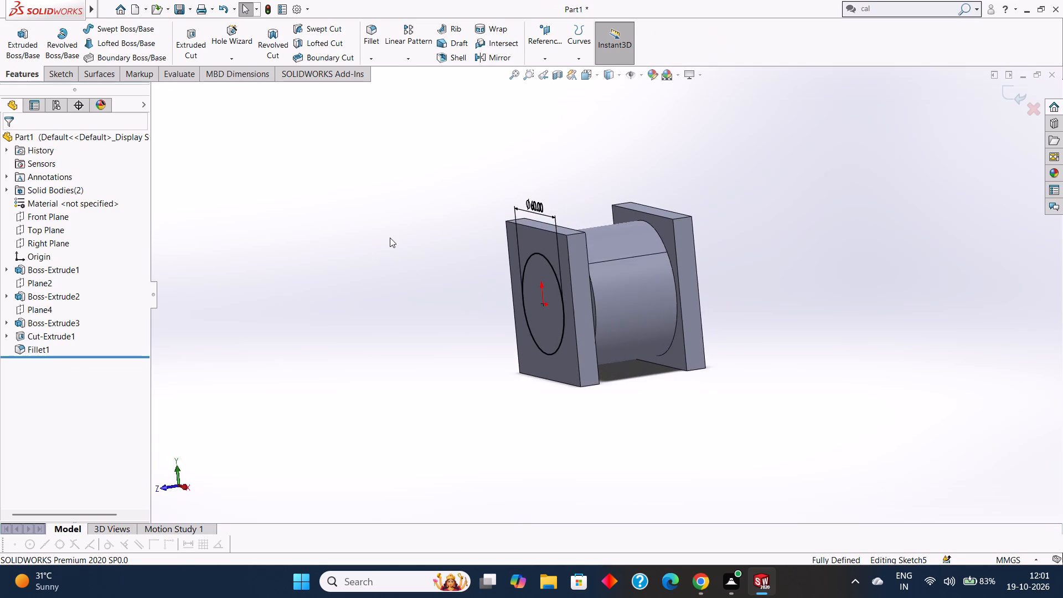
{"action": "key", "text": "ctrl+z"}
{"action": "key", "text": "ctrl+z"}
{"action": "key", "text": "ctrl+z"}
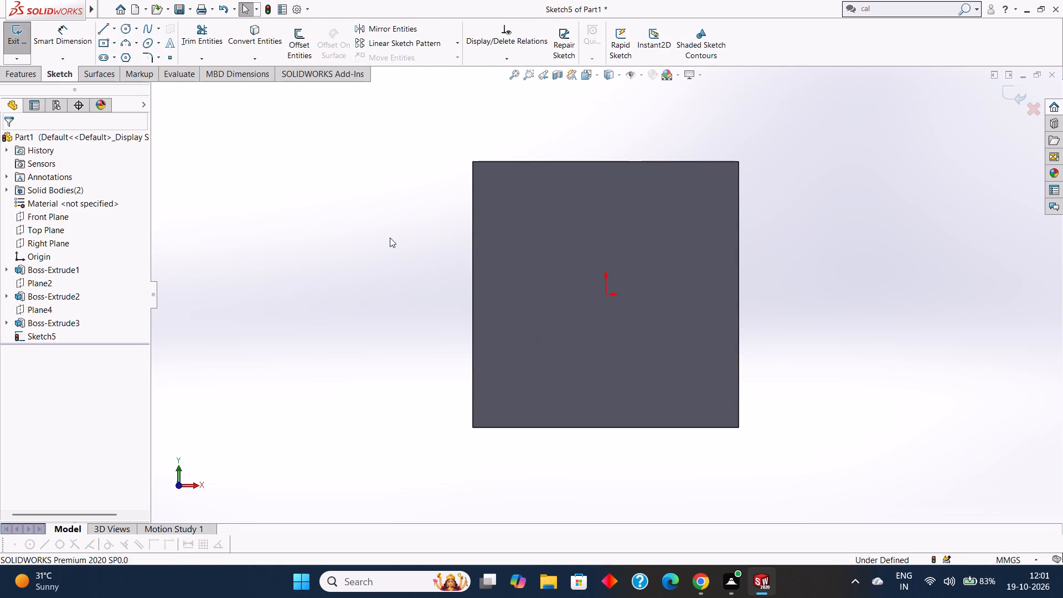
{"action": "key", "text": "ctrl+z"}
Undo the second flange's extrusion together with its dimensioned 90 mm square sketch.
{"action": "key", "text": "ctrl+z"}
{"action": "key", "text": "ctrl+z"}
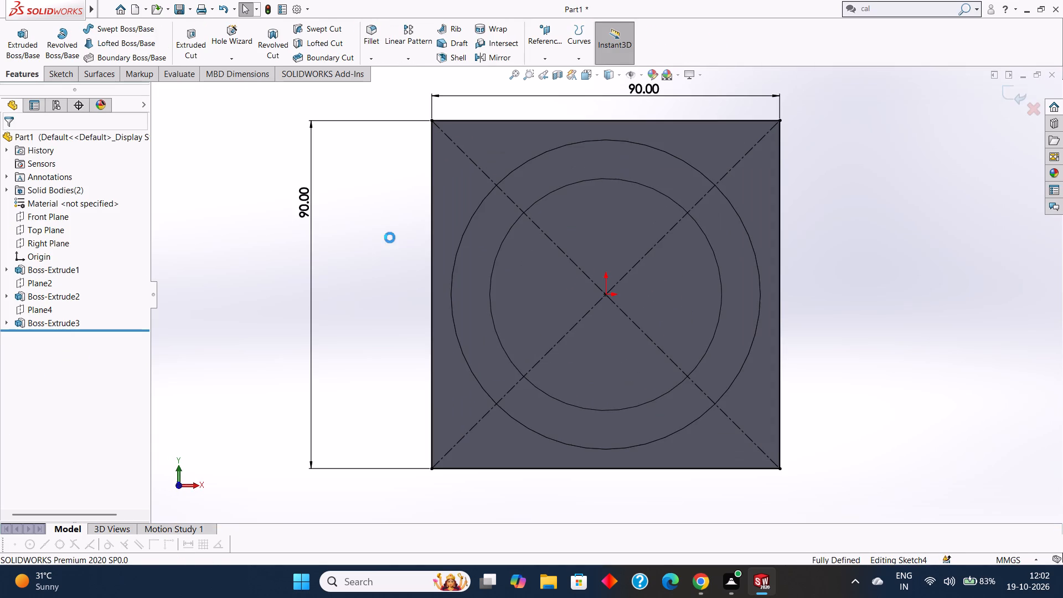
{"action": "key", "text": "ctrl+z"}
{"action": "key", "text": "ctrl+z"}
{"action": "key", "text": "ctrl+z"}
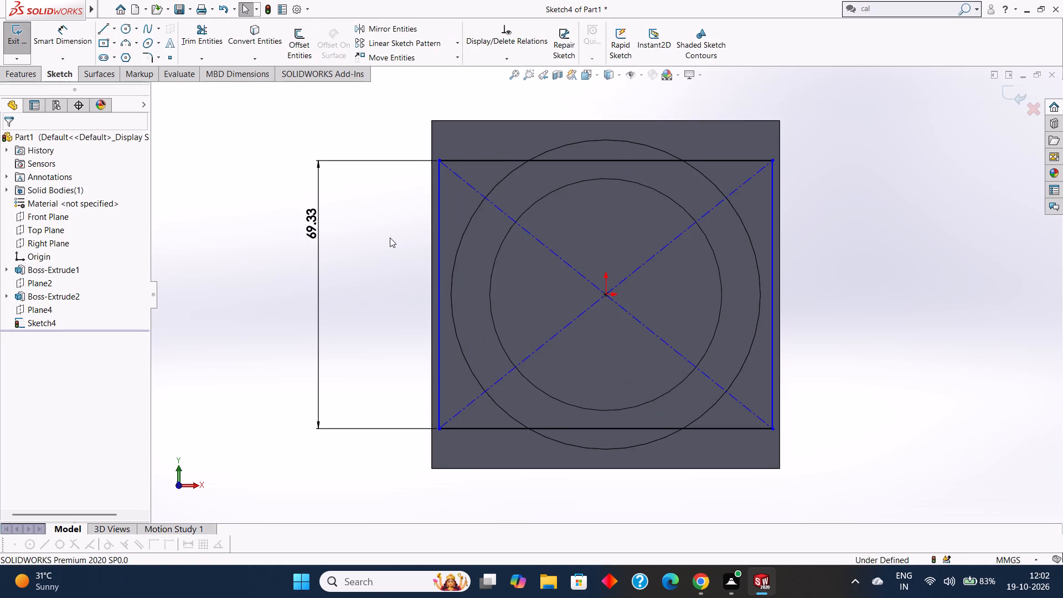
{"action": "key", "text": "ctrl+z"}
{"action": "key", "text": "ctrl+z"}
{"action": "key", "text": "ctrl+z"}
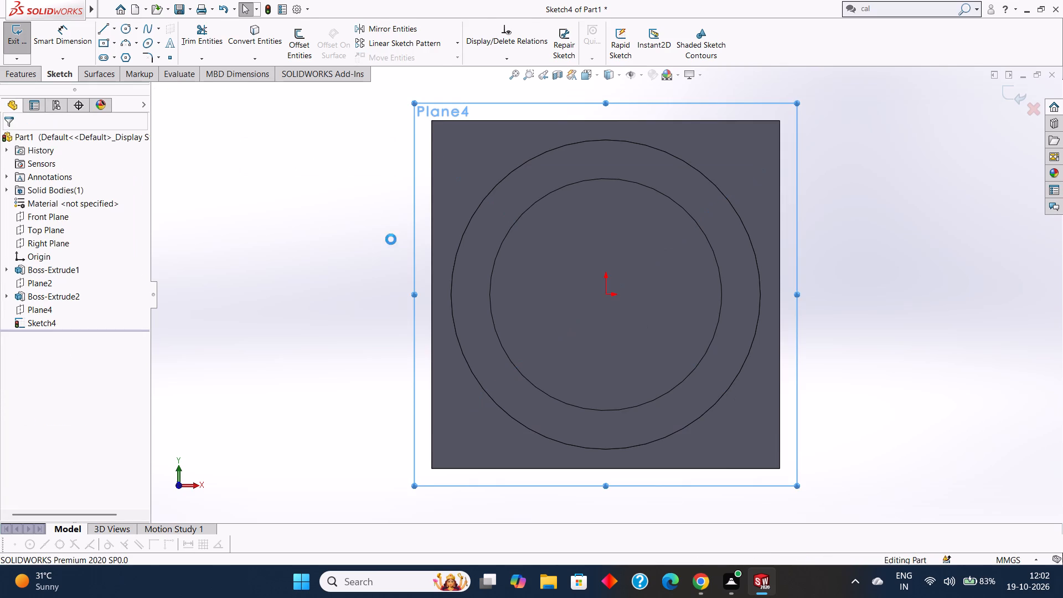
Undo the second flange's offset reference plane and the first flange's extrusion, back to its 90 mm square sketch.
{"action": "key", "text": "ctrl+z"}
{"action": "key", "text": "ctrl+z"}
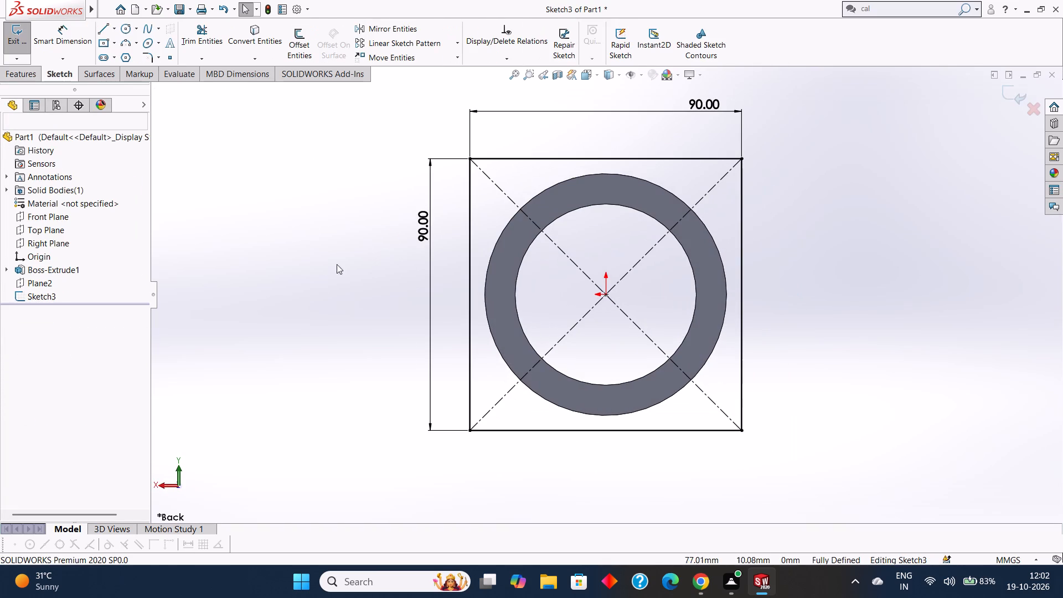
Extrude the 90 mm square sketch 12 mm blind in the reversed direction, outward from the cylinder's end, with the result merged.
{"action": "left_click", "coordinate": [20, 74]}
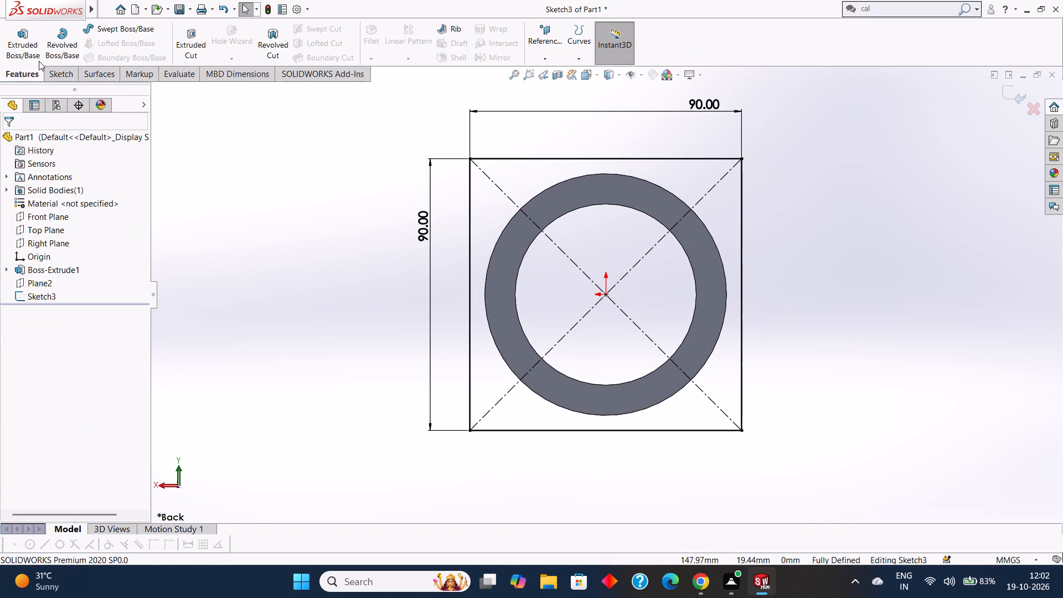
{"action": "left_click", "coordinate": [38, 49]}
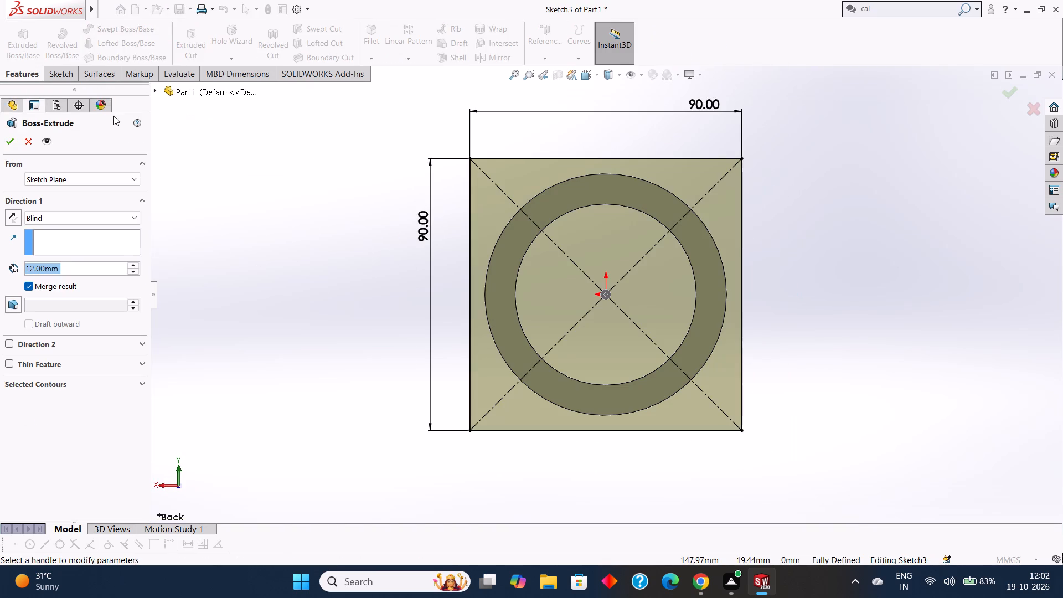
{"action": "middle_click_drag", "start_coordinate": [244, 270], "coordinate": [286, 290]}
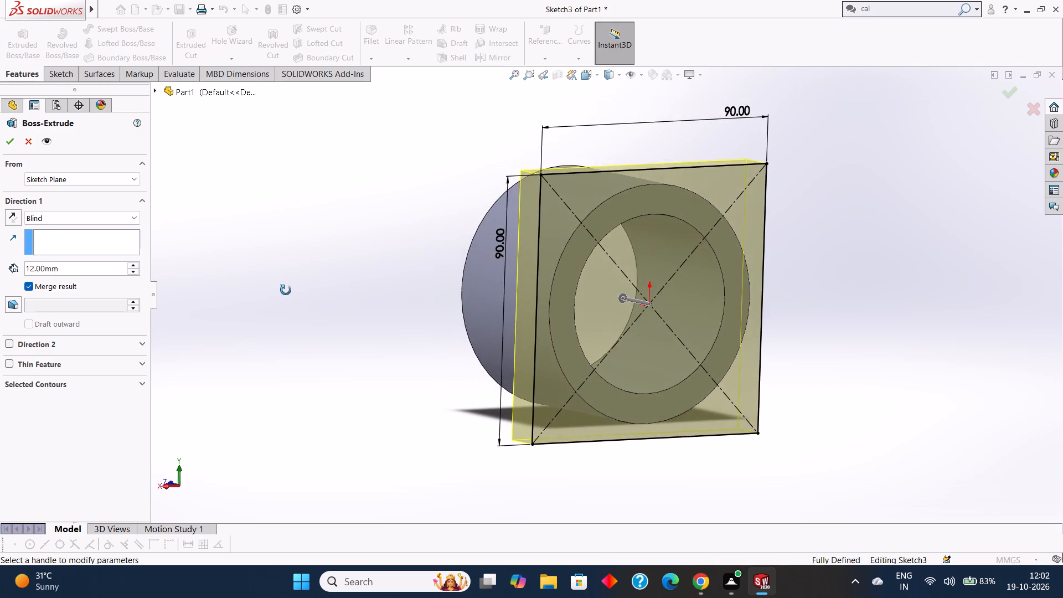
{"action": "middle_click_drag", "start_coordinate": [286, 290], "coordinate": [363, 315]}
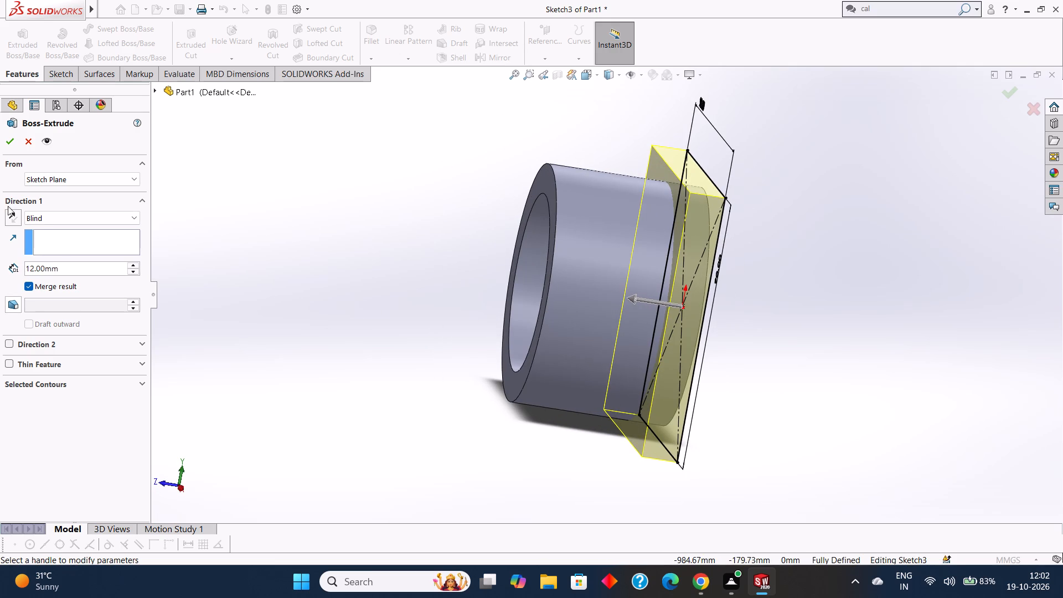
{"action": "left_click", "coordinate": [13, 215]}
{"action": "left_click", "coordinate": [6, 136]}
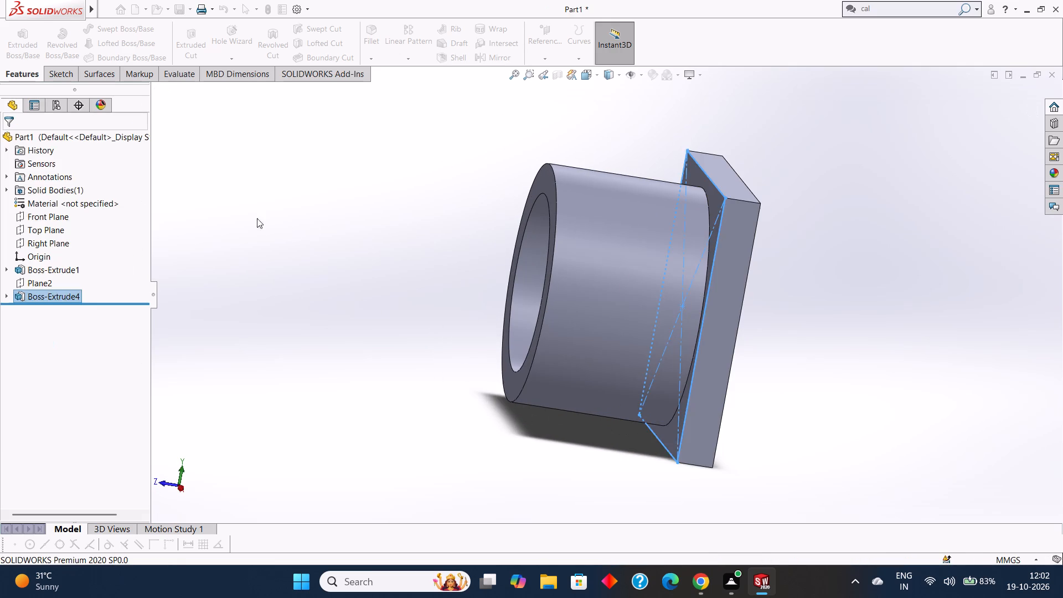
{"action": "left_click", "coordinate": [290, 228]}
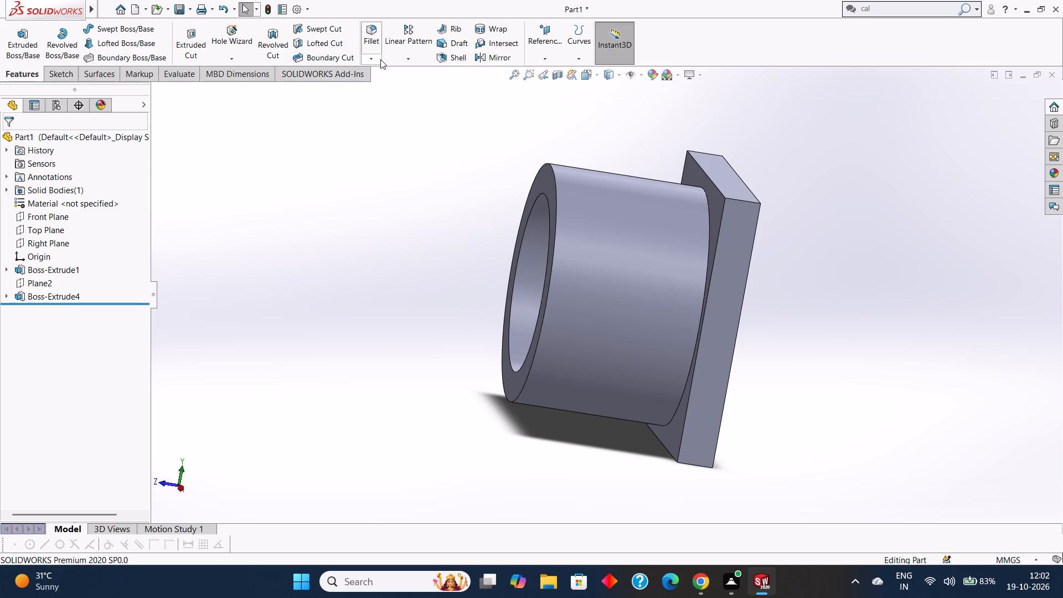
Create a reference plane offset 52 mm from the Front Plane, toward the cylinder's open end.
{"action": "left_click_drag", "start_coordinate": [543, 63], "coordinate": [538, 63]}
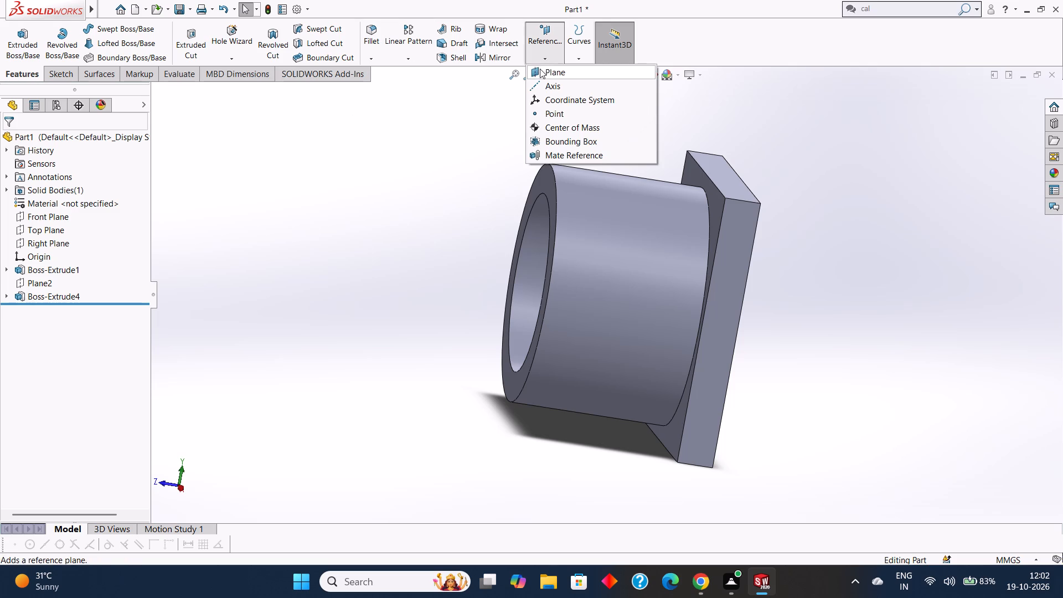
{"action": "left_click", "coordinate": [541, 71]}
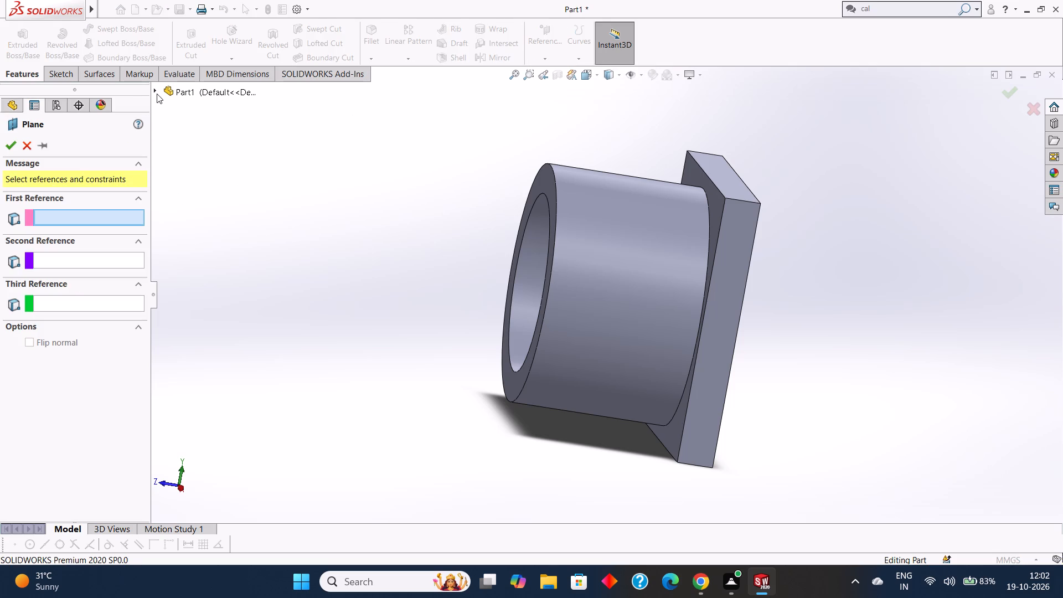
{"action": "left_click", "coordinate": [157, 93]}
{"action": "left_click", "coordinate": [208, 172]}
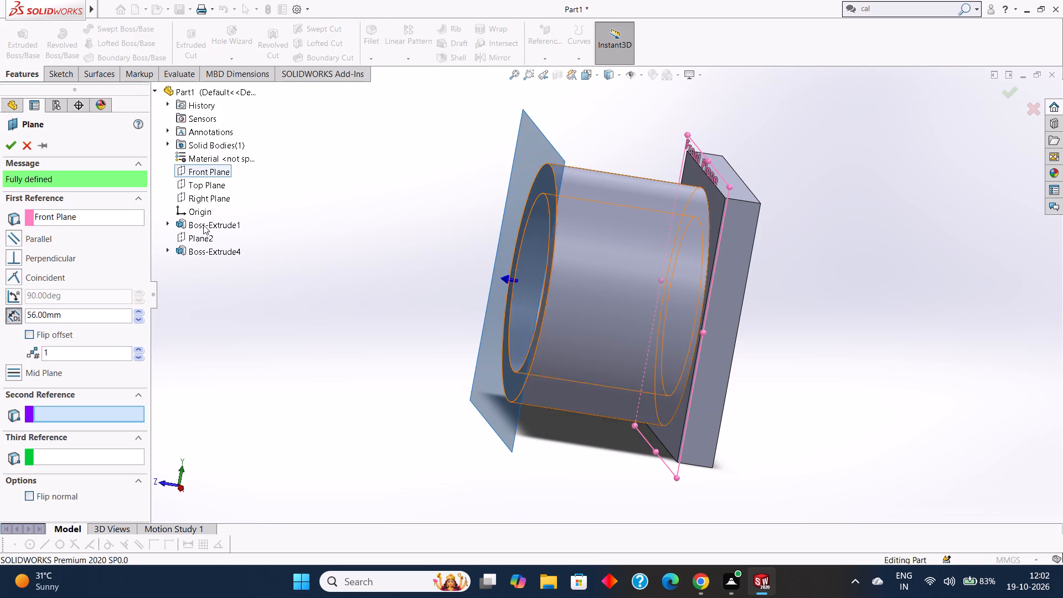
{"action": "middle_click_drag", "start_coordinate": [239, 245], "coordinate": [201, 236]}
{"action": "middle_click_drag", "start_coordinate": [376, 265], "coordinate": [345, 264]}
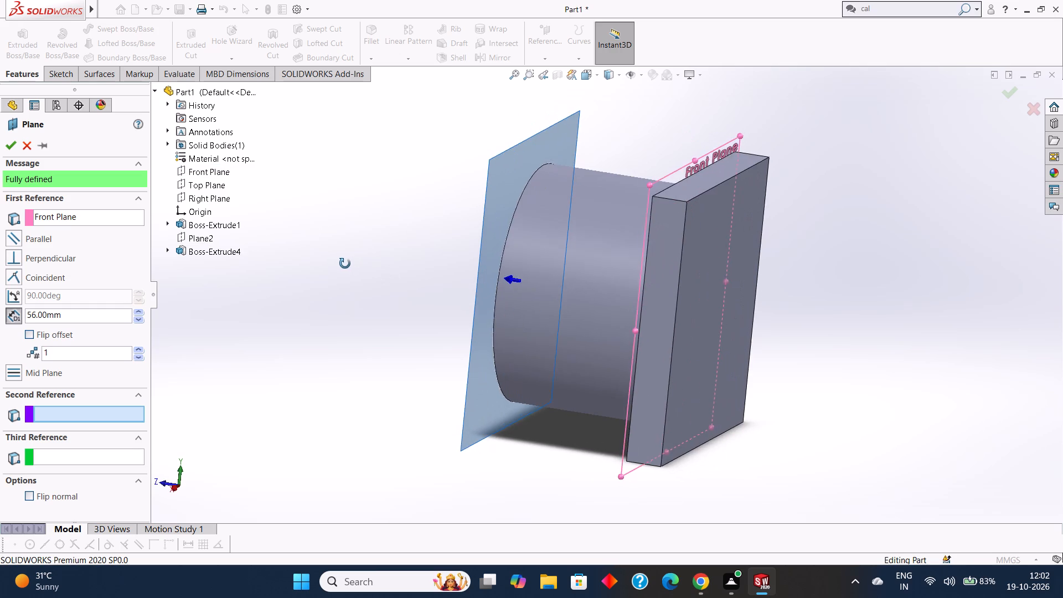
{"action": "middle_click_drag", "start_coordinate": [345, 264], "coordinate": [362, 277]}
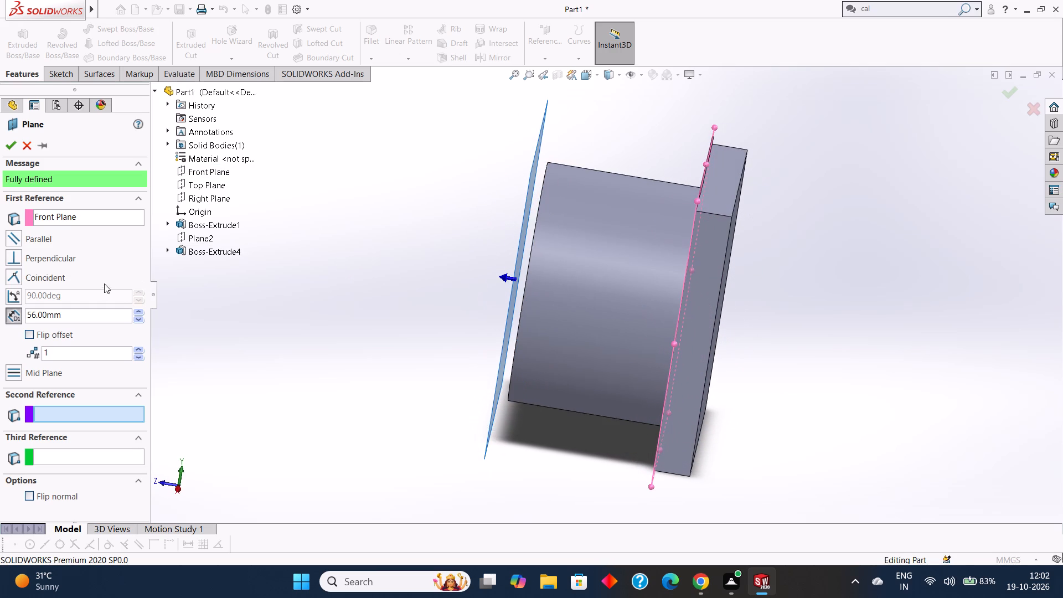
{"action": "left_click_drag", "start_coordinate": [76, 311], "coordinate": [23, 311]}
{"action": "type", "text": "52"}
{"action": "key", "text": "Return"}
{"action": "middle_click_drag", "start_coordinate": [486, 403], "coordinate": [503, 419]}
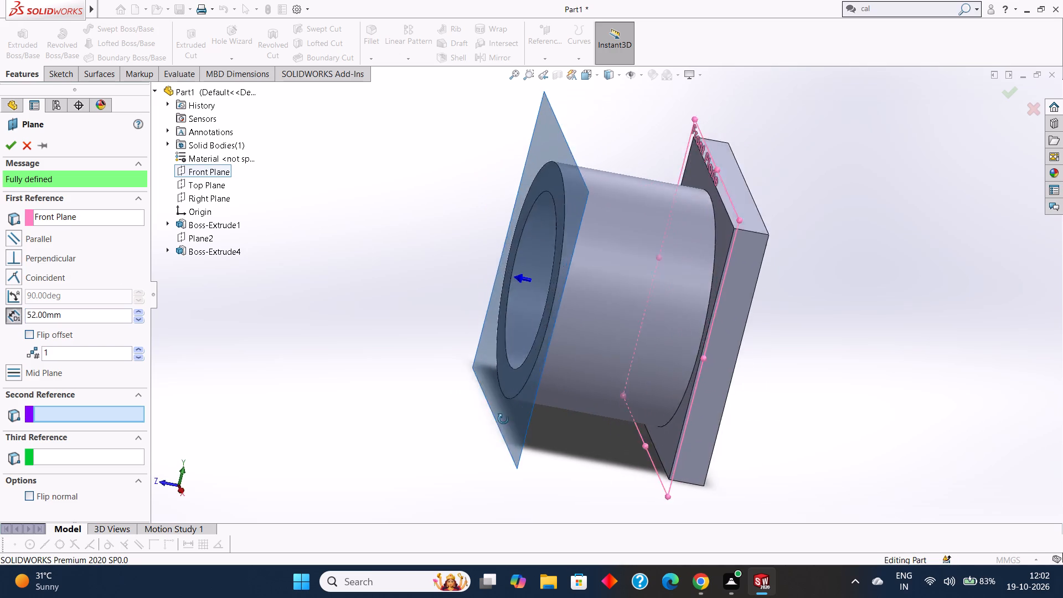
{"action": "middle_click_drag", "start_coordinate": [503, 419], "coordinate": [482, 429]}
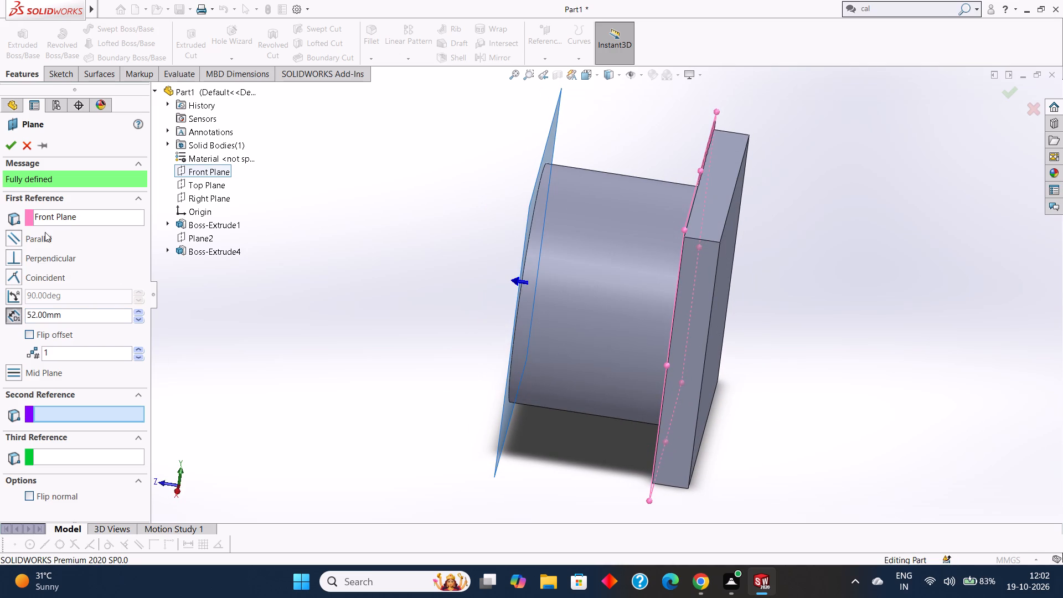
{"action": "left_click", "coordinate": [10, 145]}
On the new offset plane, sketch a center rectangle from the origin, about 88 mm wide and 81 mm high.
{"action": "middle_click_drag", "start_coordinate": [340, 335], "coordinate": [383, 359]}
{"action": "left_click", "coordinate": [526, 137]}
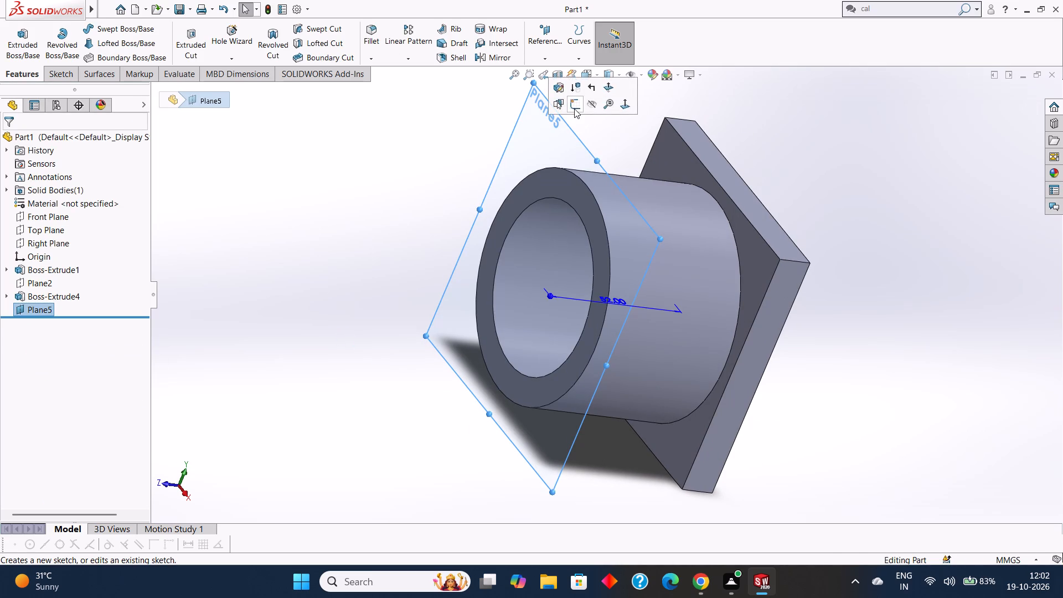
{"action": "left_click", "coordinate": [574, 109]}
{"action": "key", "text": "ctrl+8"}
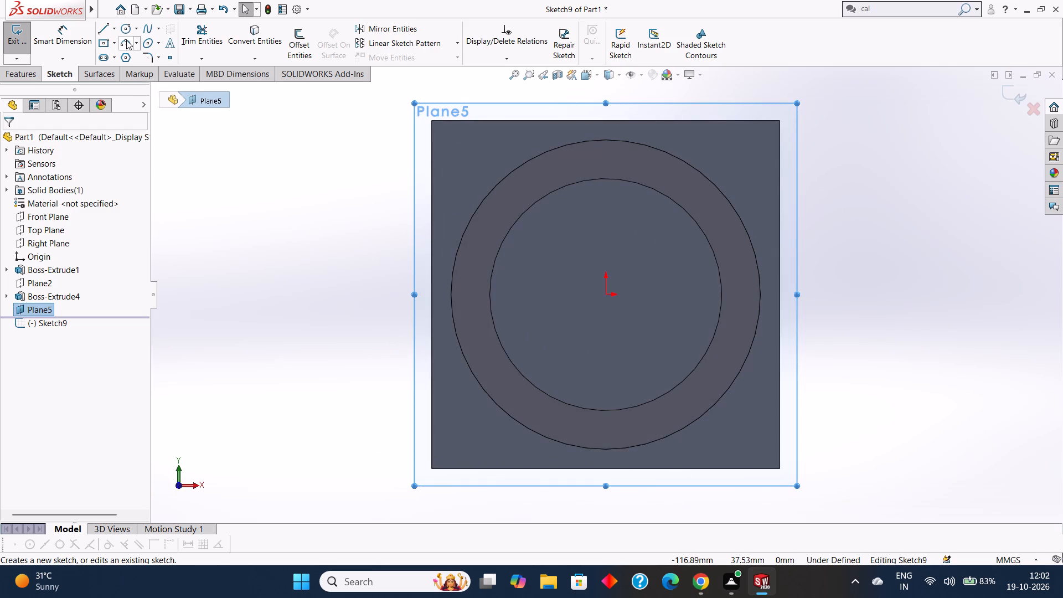
{"action": "left_click", "coordinate": [112, 44]}
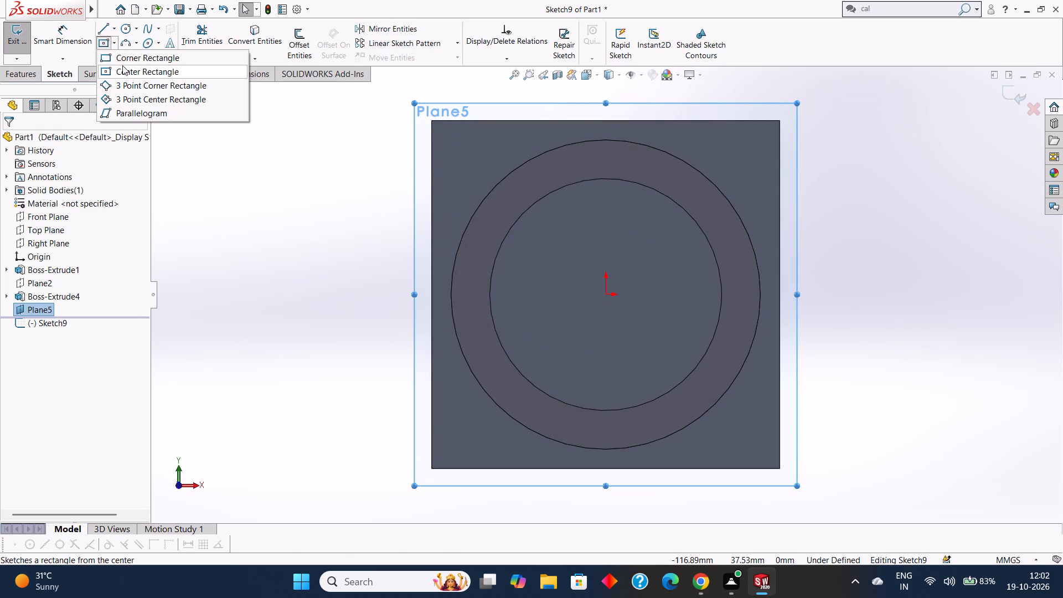
{"action": "left_click", "coordinate": [133, 70]}
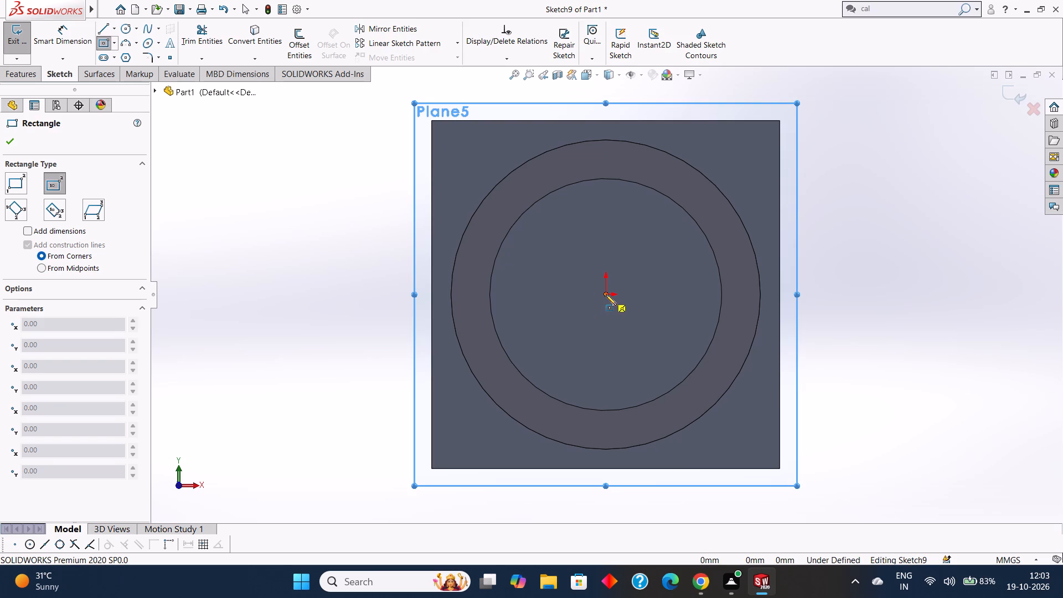
{"action": "left_click_drag", "start_coordinate": [606, 295], "coordinate": [761, 442]}
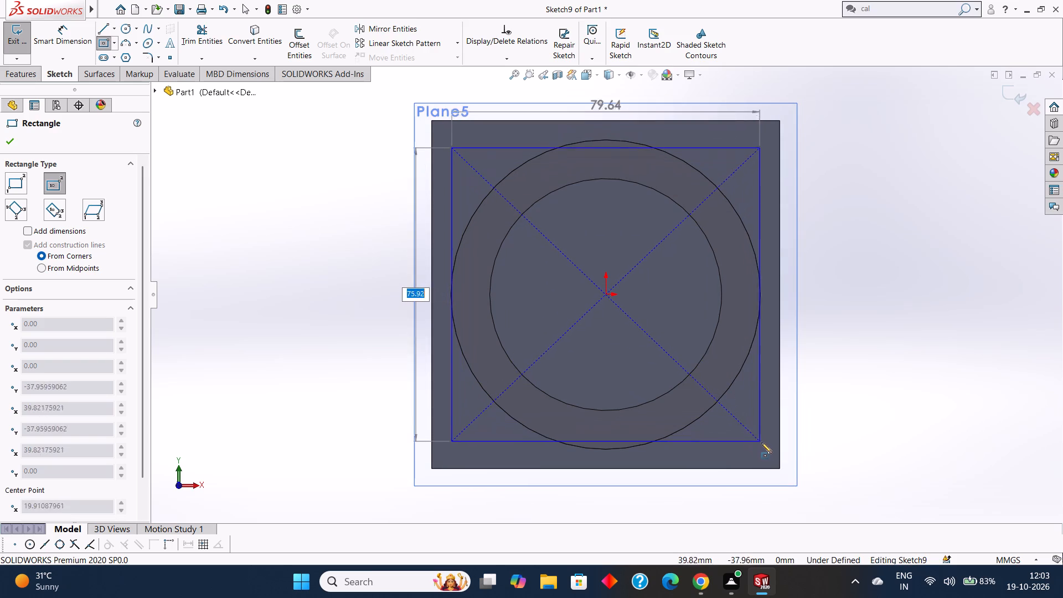
{"action": "left_click_drag", "start_coordinate": [761, 442], "coordinate": [775, 450]}
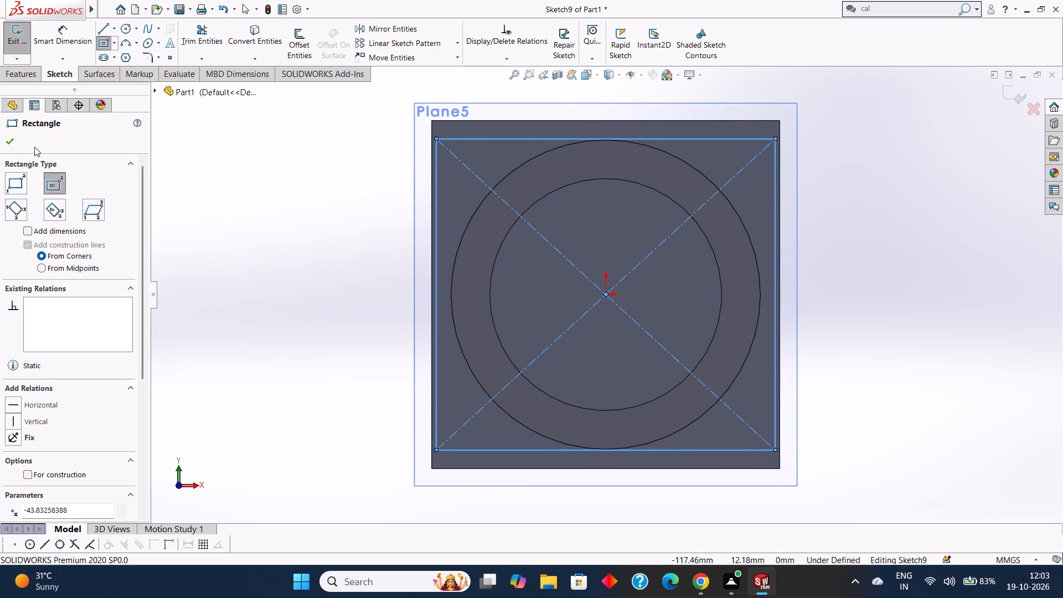
{"action": "left_click", "coordinate": [12, 138]}
Dimension the rectangle's height and width to 90 mm each.
{"action": "left_click", "coordinate": [63, 38]}
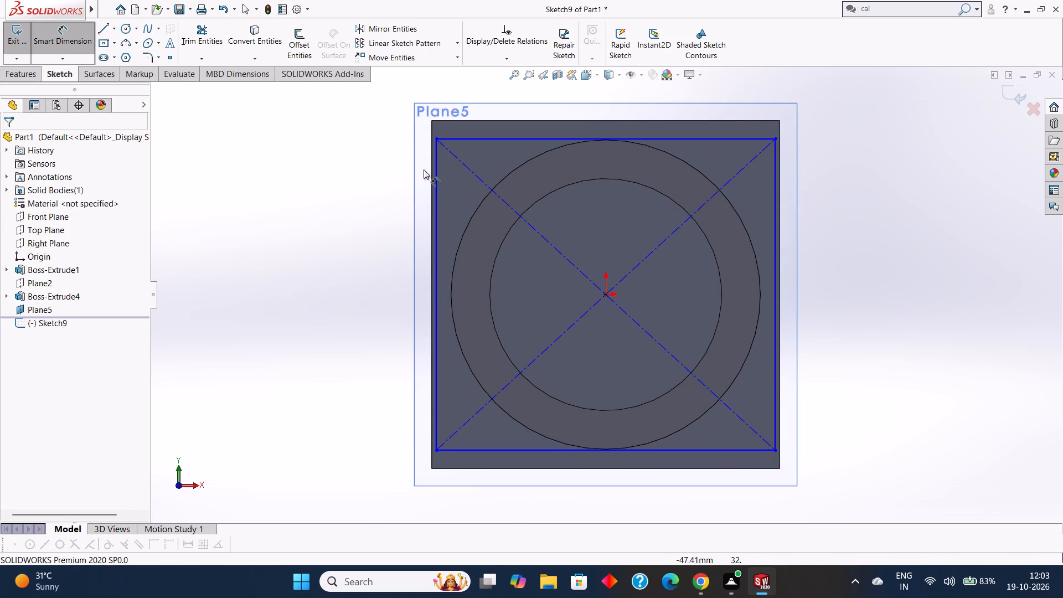
{"action": "left_click", "coordinate": [437, 182]}
{"action": "left_click", "coordinate": [343, 203]}
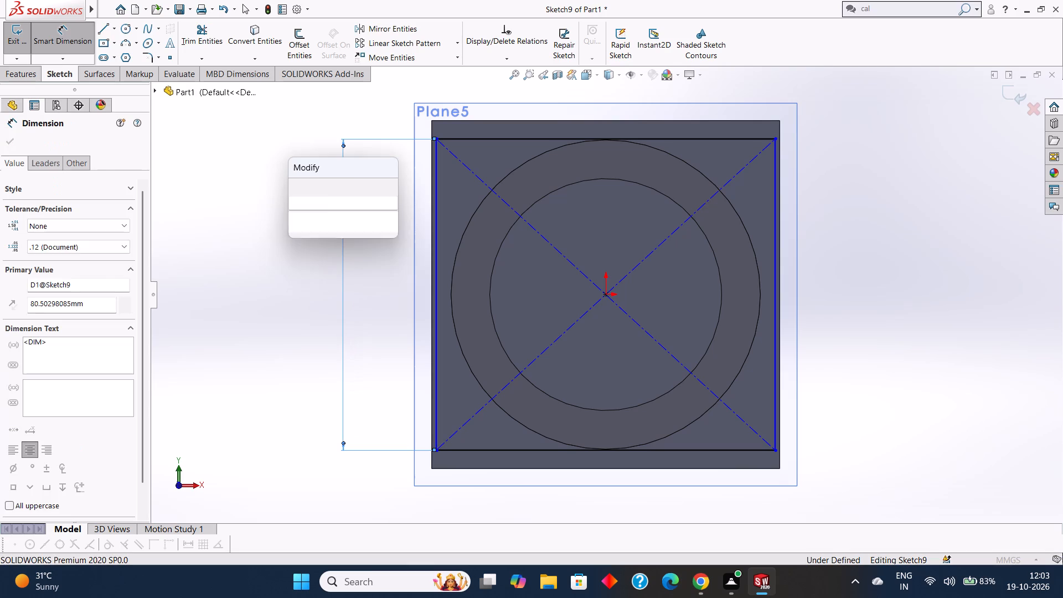
{"action": "type", "text": "90"}
{"action": "key", "text": "Return"}
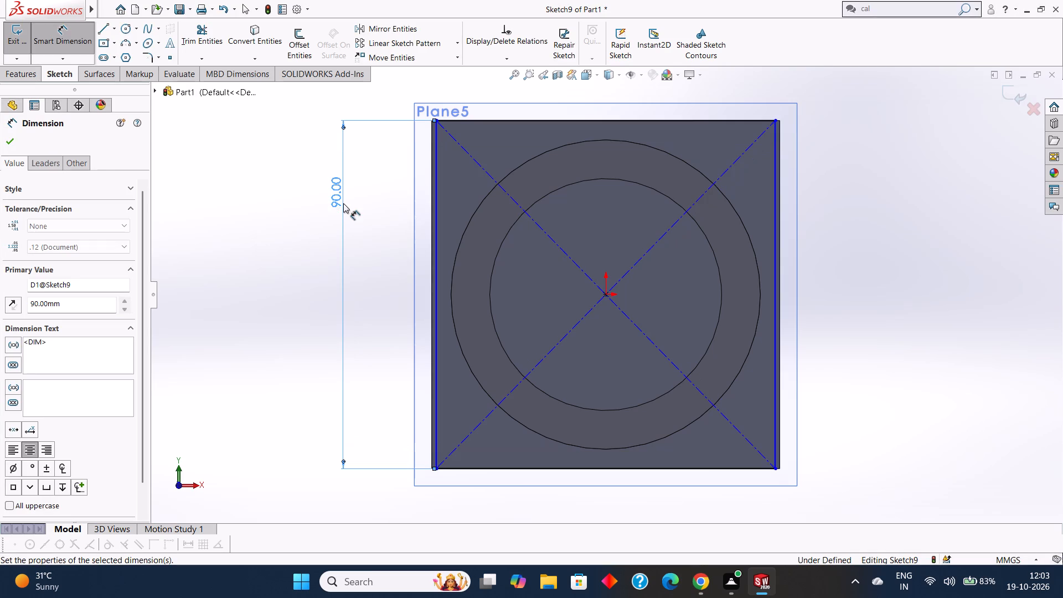
{"action": "left_click", "coordinate": [561, 122]}
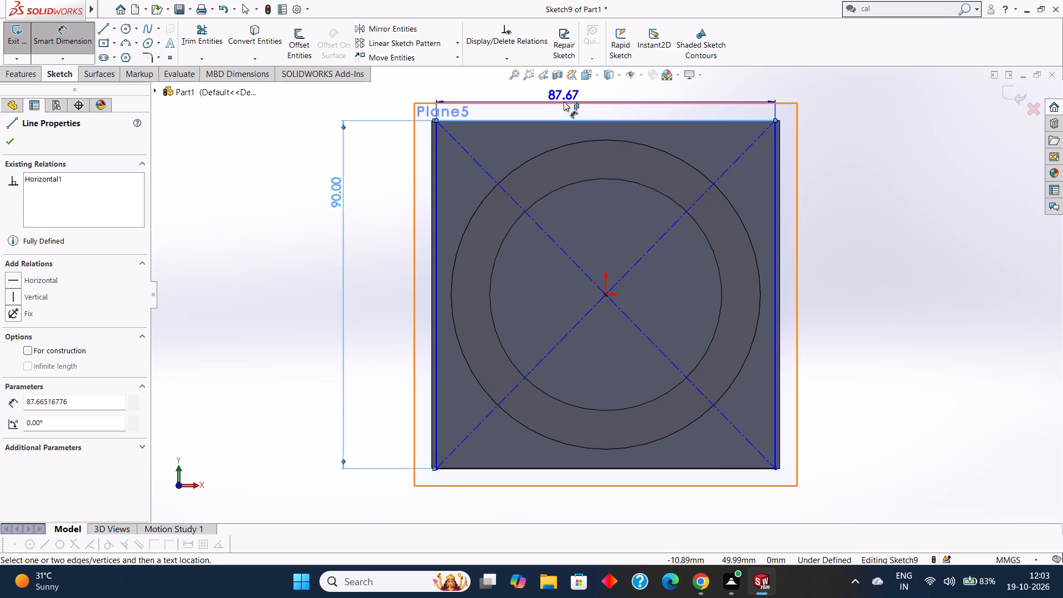
{"action": "scroll", "coordinate": [564, 101], "scroll_direction": "up", "scroll_amount": 2}
{"action": "left_click", "coordinate": [592, 114]}
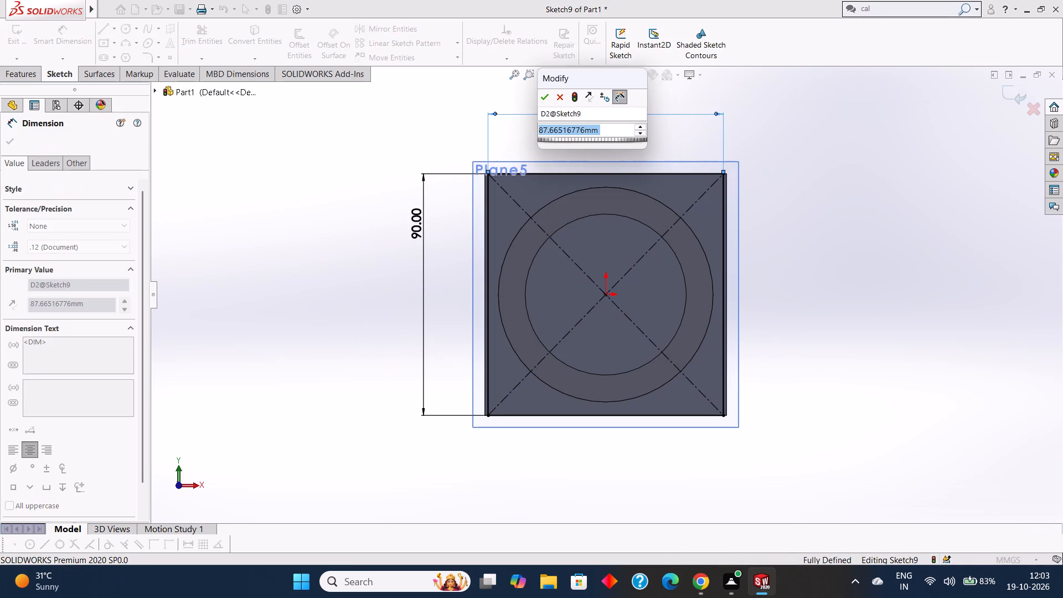
{"action": "type", "text": "90"}
{"action": "key", "text": "Return"}
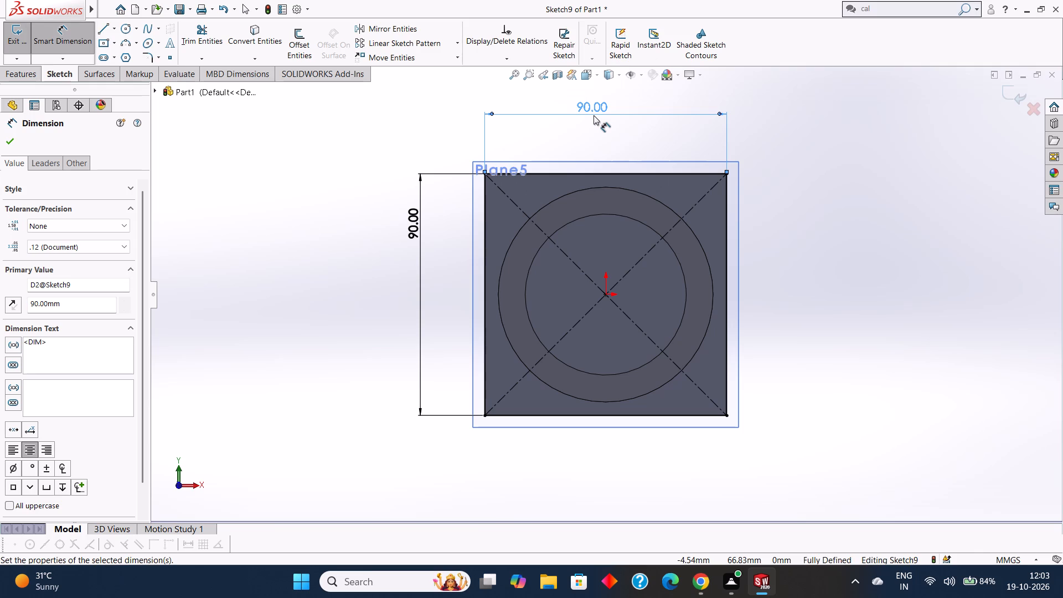
{"action": "left_click", "coordinate": [5, 141]}
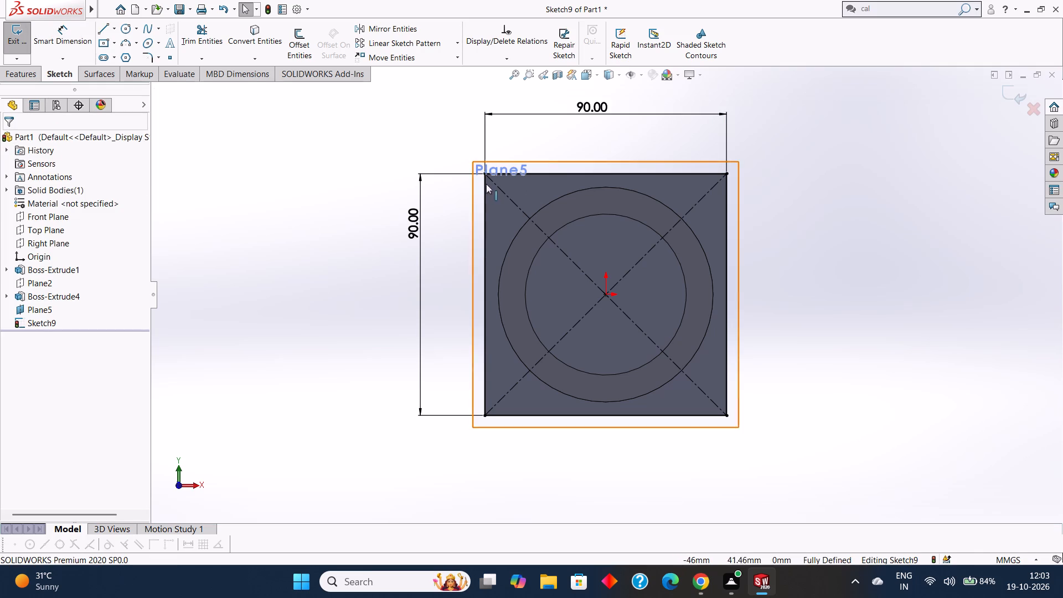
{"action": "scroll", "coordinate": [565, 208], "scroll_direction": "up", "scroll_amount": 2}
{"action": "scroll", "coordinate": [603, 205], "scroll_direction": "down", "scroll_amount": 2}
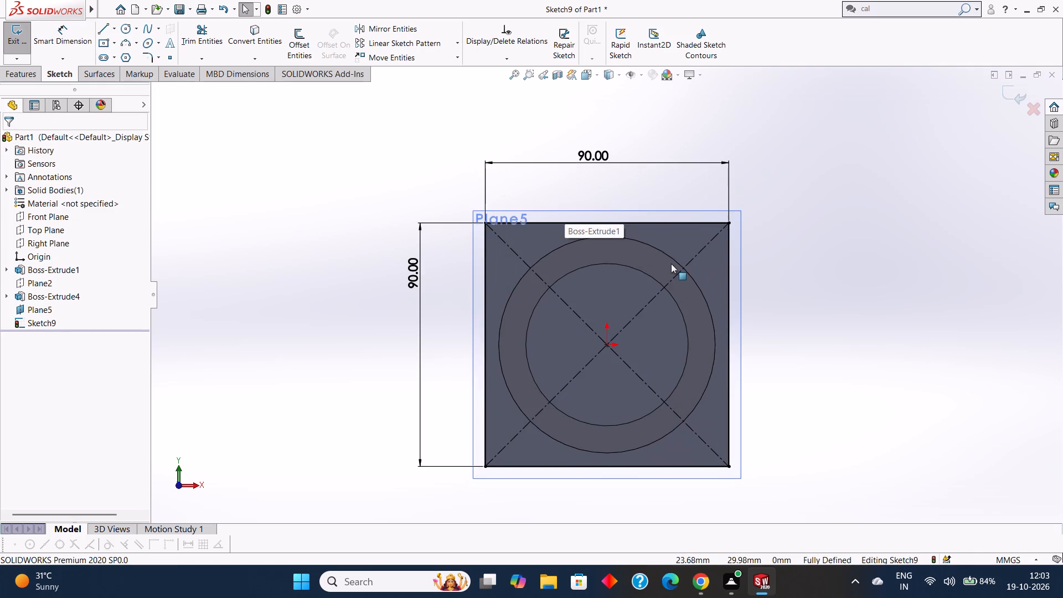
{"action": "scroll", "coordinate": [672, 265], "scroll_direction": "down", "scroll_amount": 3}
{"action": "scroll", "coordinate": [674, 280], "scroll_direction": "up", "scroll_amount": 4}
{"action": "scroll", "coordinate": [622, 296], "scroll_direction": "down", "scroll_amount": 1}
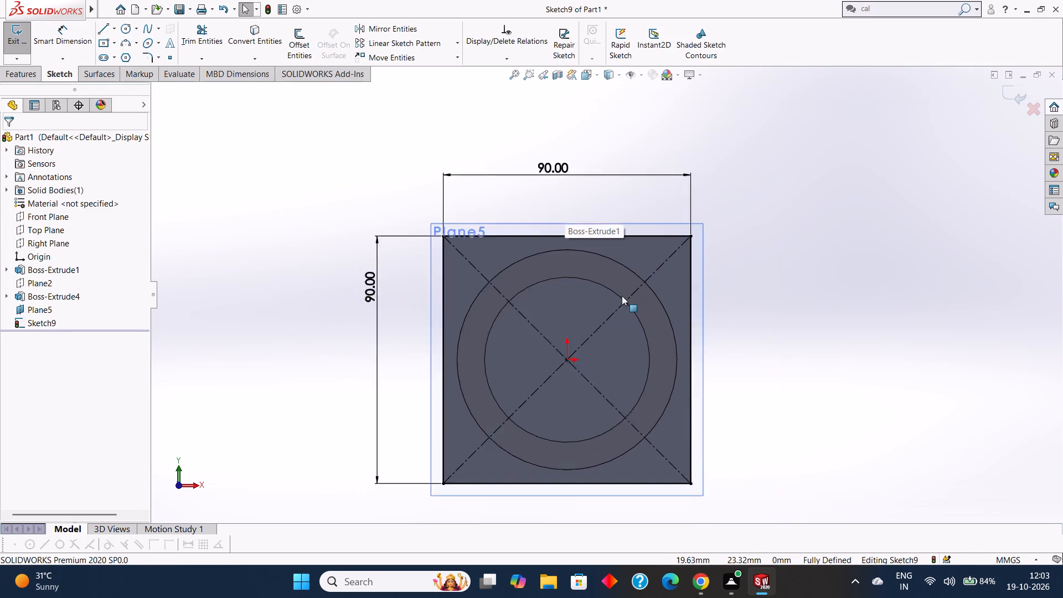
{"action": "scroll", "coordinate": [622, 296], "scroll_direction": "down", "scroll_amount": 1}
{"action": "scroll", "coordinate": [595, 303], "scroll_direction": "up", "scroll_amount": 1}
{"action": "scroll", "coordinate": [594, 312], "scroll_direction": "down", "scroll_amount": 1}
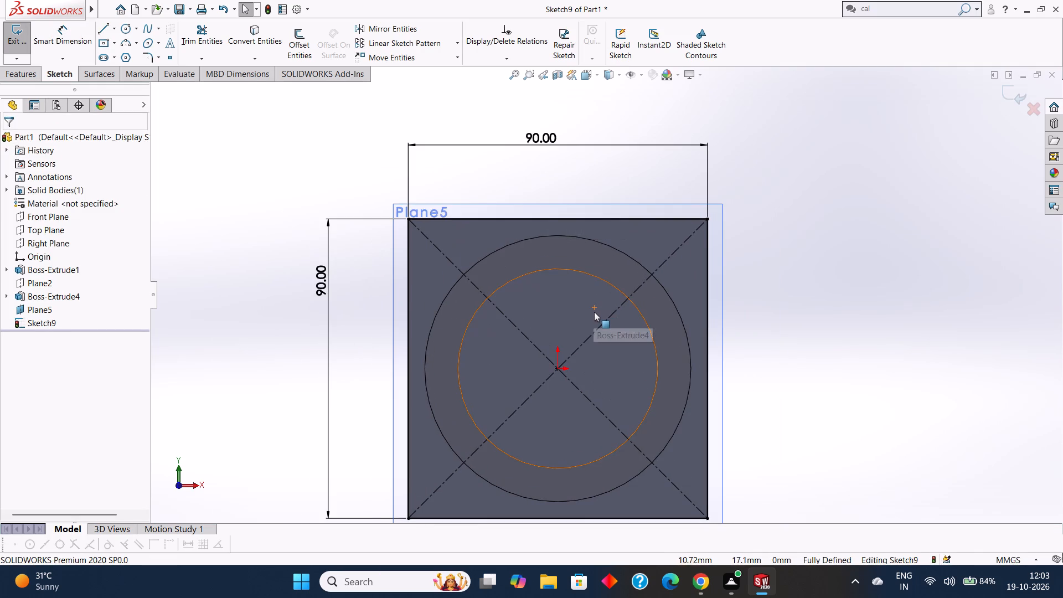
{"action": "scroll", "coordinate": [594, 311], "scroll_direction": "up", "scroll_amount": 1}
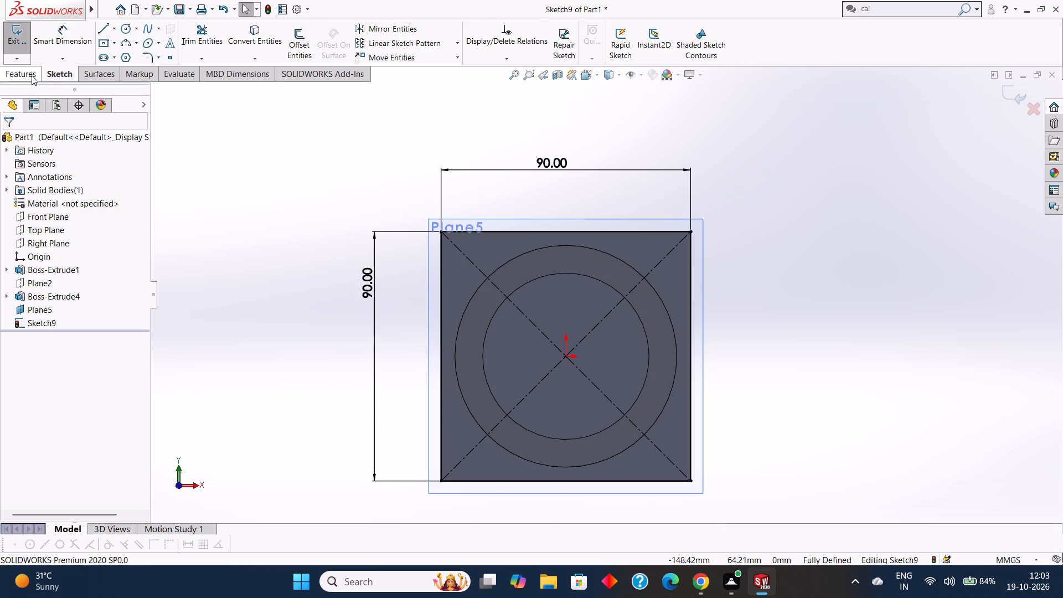
Extrude the 90 mm square sketch 12 mm blind, outward from the cylinder's end, with the result merged.
{"action": "left_click", "coordinate": [32, 75]}
{"action": "left_click", "coordinate": [10, 39]}
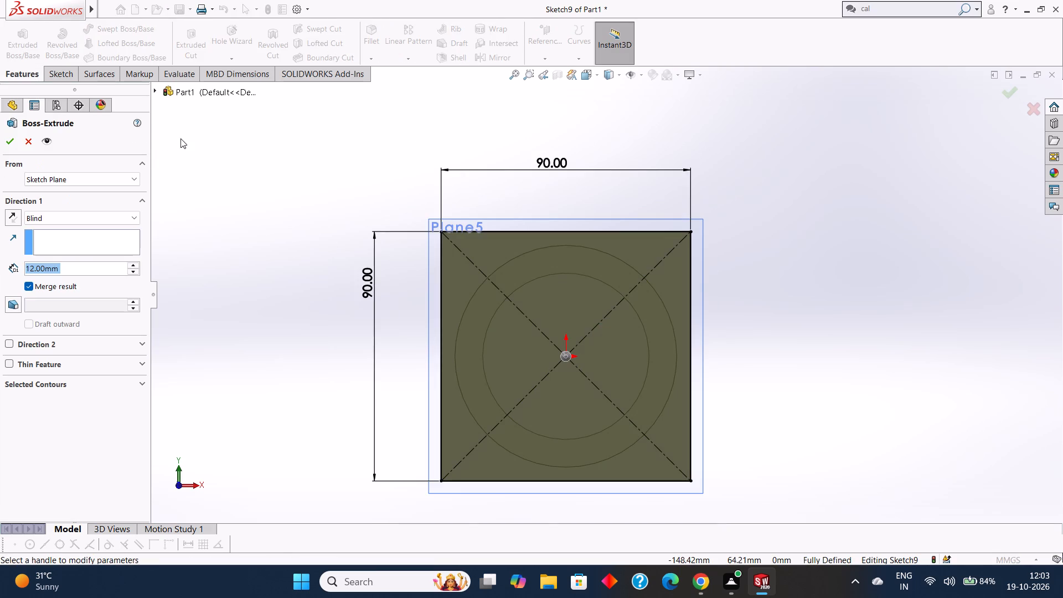
{"action": "middle_click_drag", "start_coordinate": [873, 310], "coordinate": [771, 339]}
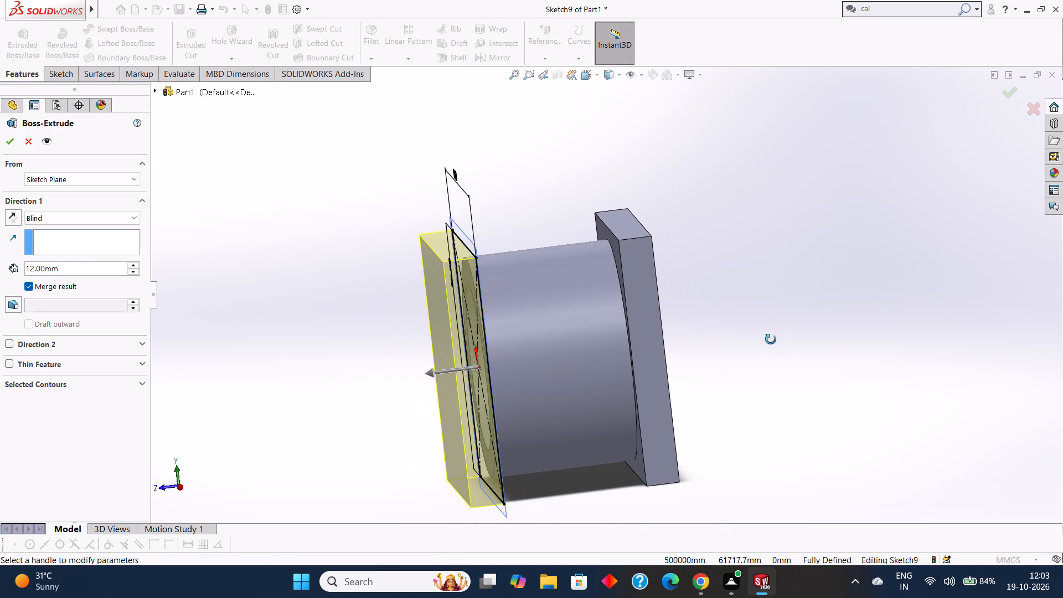
{"action": "middle_click_drag", "start_coordinate": [771, 339], "coordinate": [770, 340]}
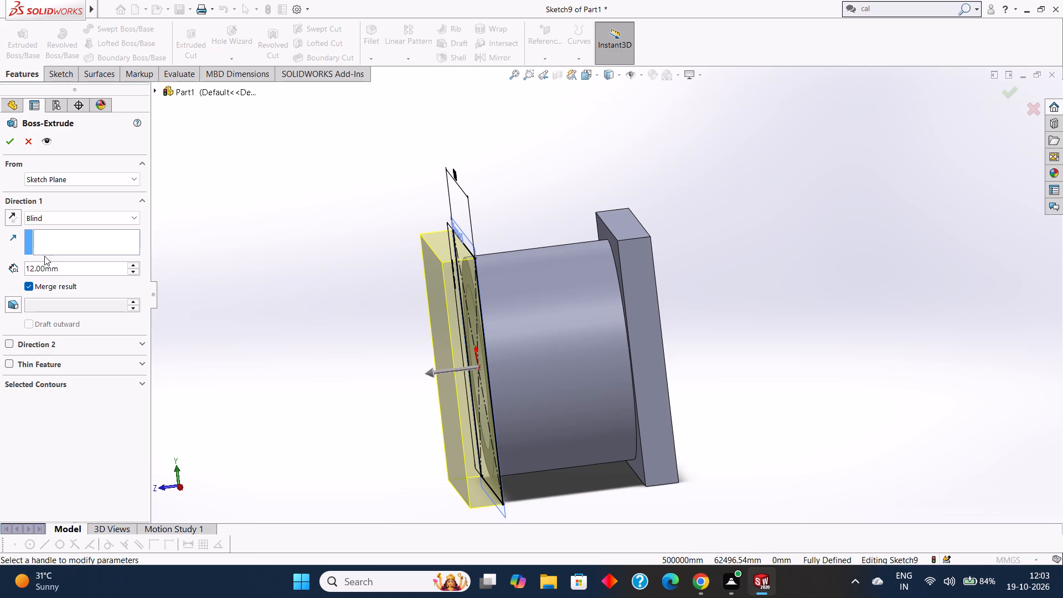
{"action": "left_click", "coordinate": [6, 143]}
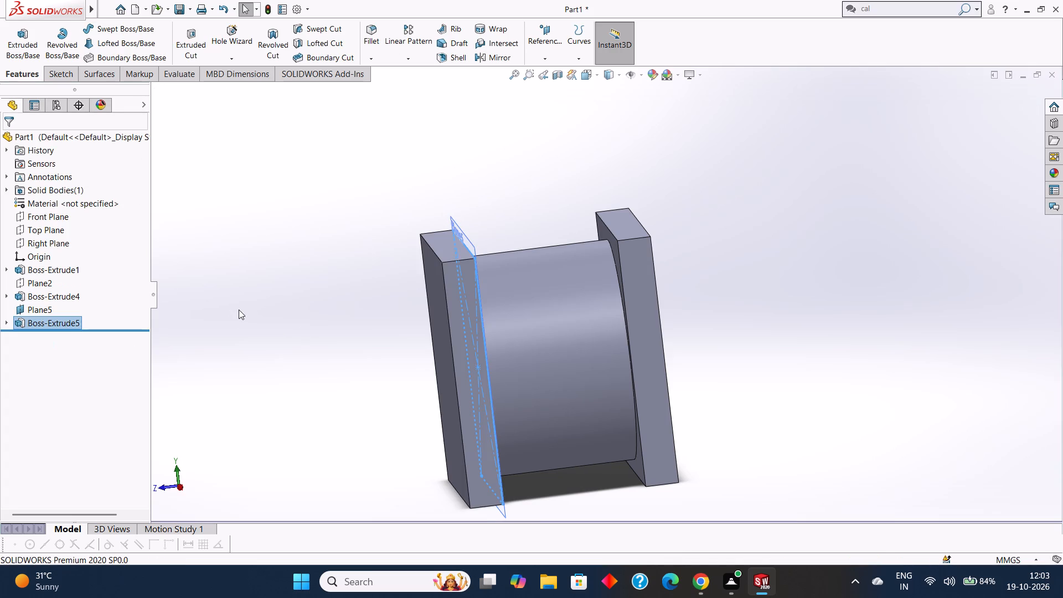
{"action": "left_click", "coordinate": [239, 310]}
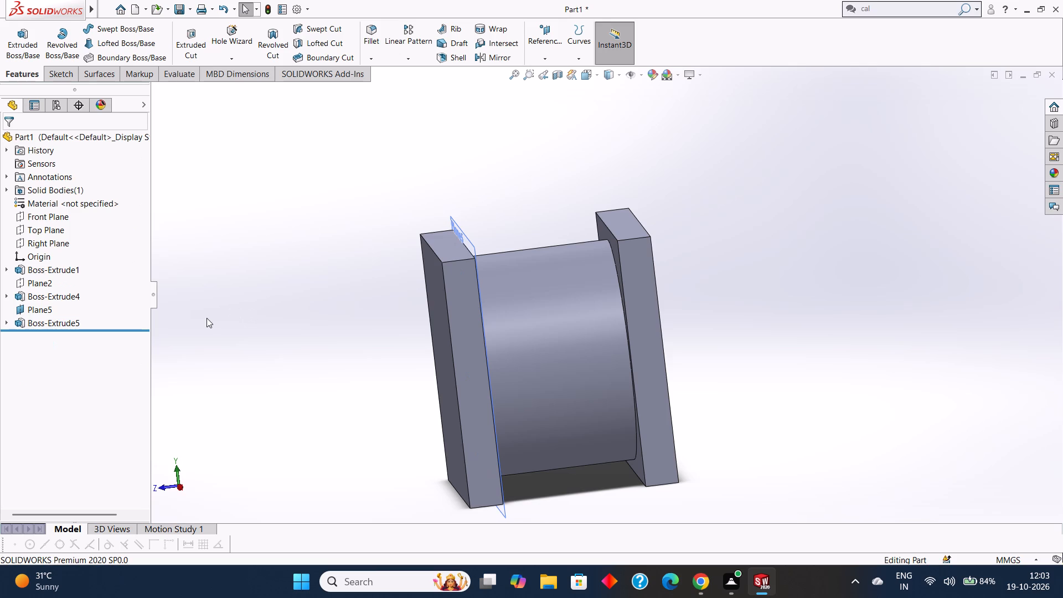
Hide the 52 mm offset reference plane at the new flange.
{"action": "middle_click_drag", "start_coordinate": [322, 200], "coordinate": [378, 217]}
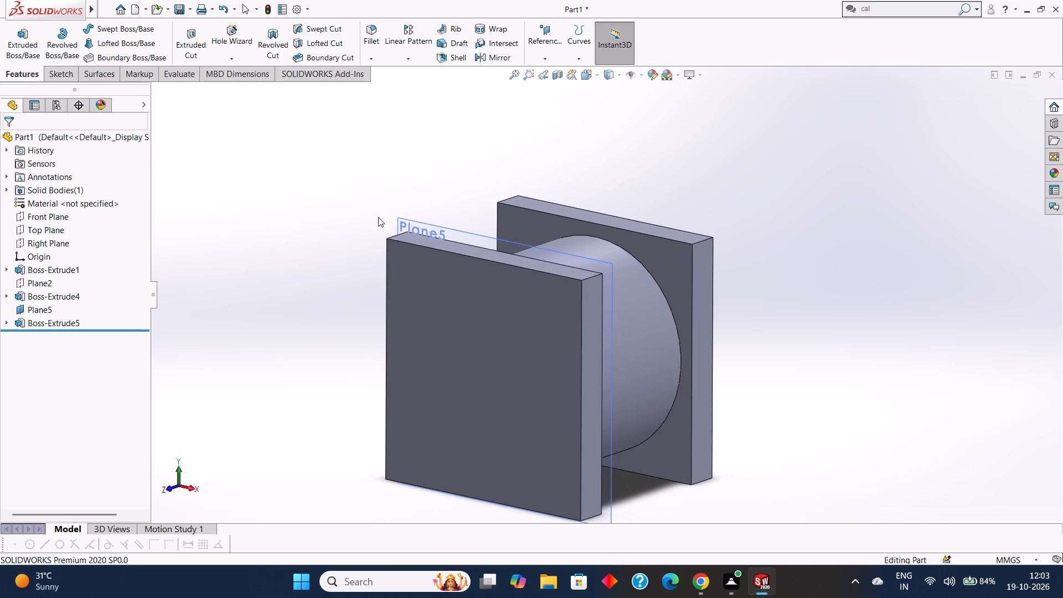
{"action": "right_click", "coordinate": [422, 223]}
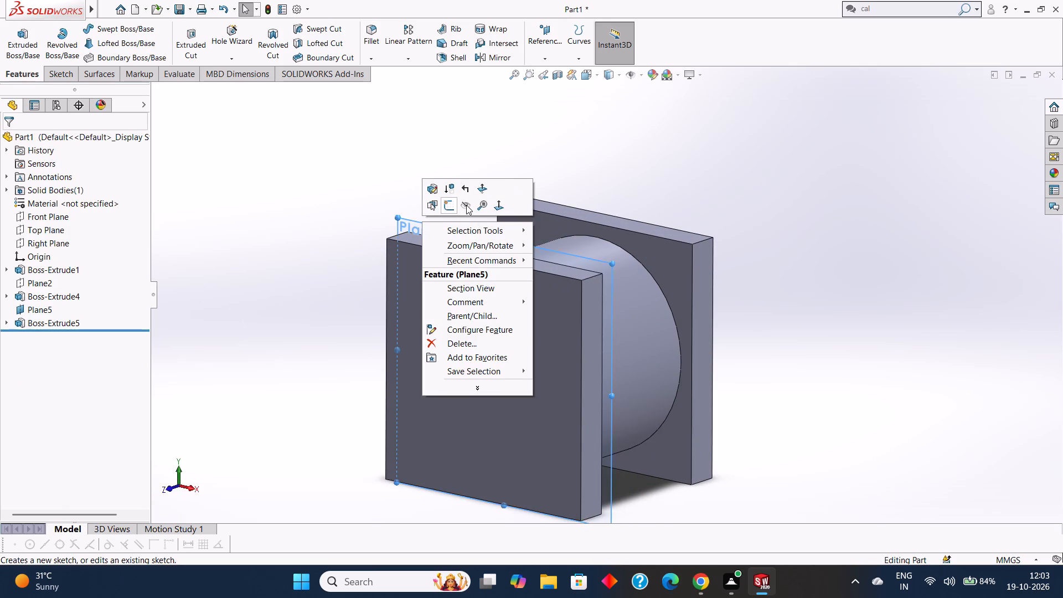
{"action": "left_click", "coordinate": [466, 205]}
On the new flange's outer face, sketch a circle centred on the origin, about 59 mm in diameter.
{"action": "middle_click_drag", "start_coordinate": [806, 235], "coordinate": [698, 244]}
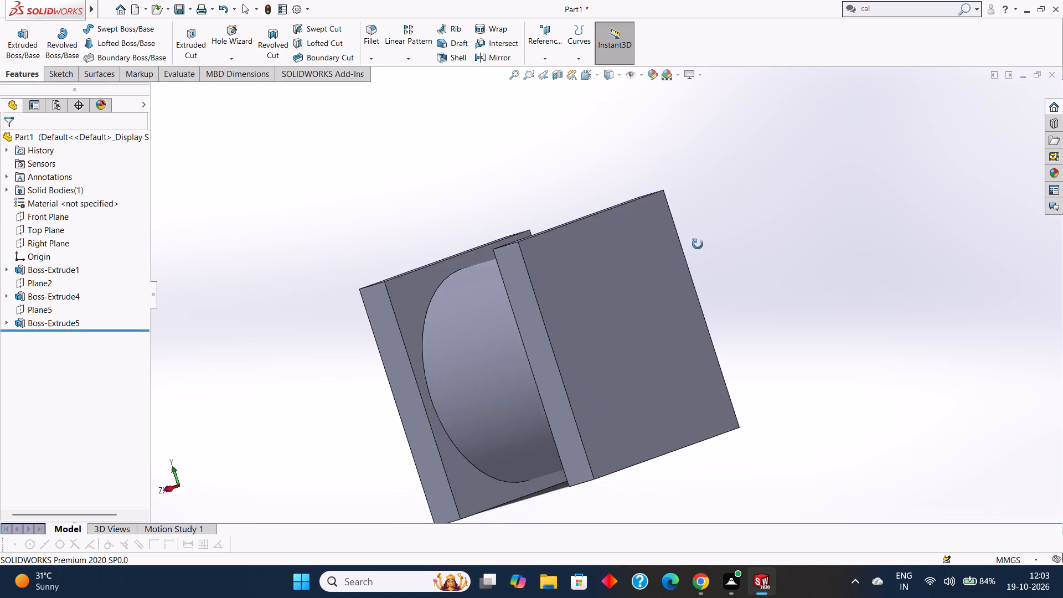
{"action": "middle_click_drag", "start_coordinate": [698, 244], "coordinate": [820, 200]}
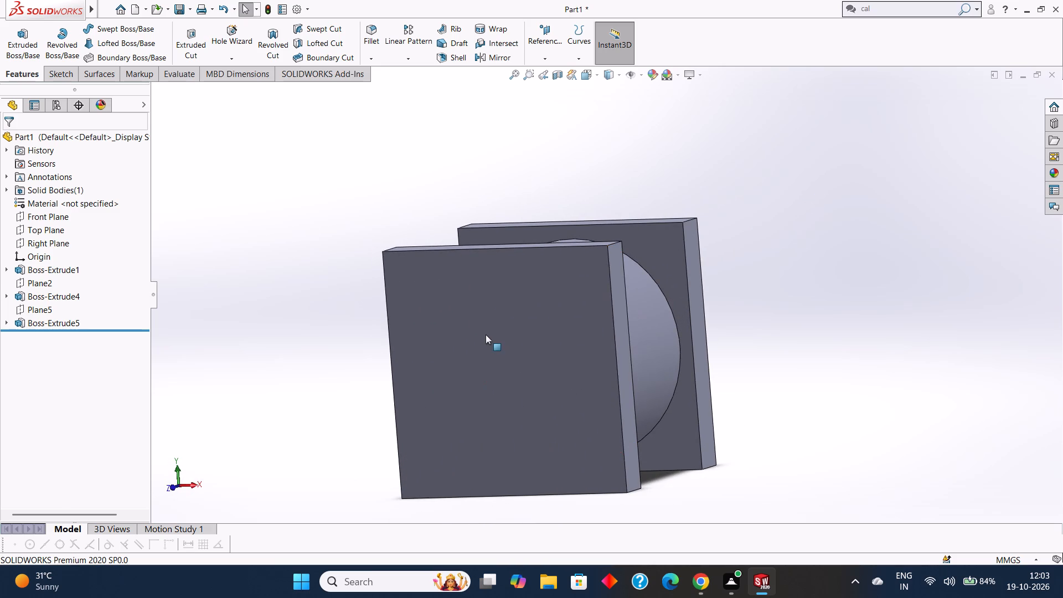
{"action": "left_click", "coordinate": [486, 334]}
{"action": "left_click", "coordinate": [537, 301]}
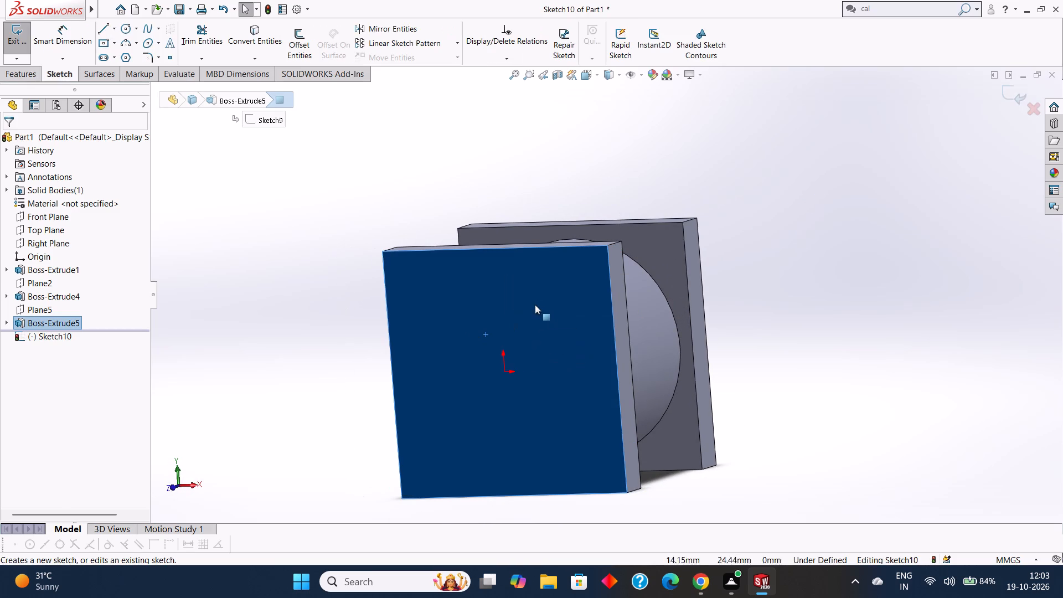
{"action": "key", "text": "ctrl+8"}
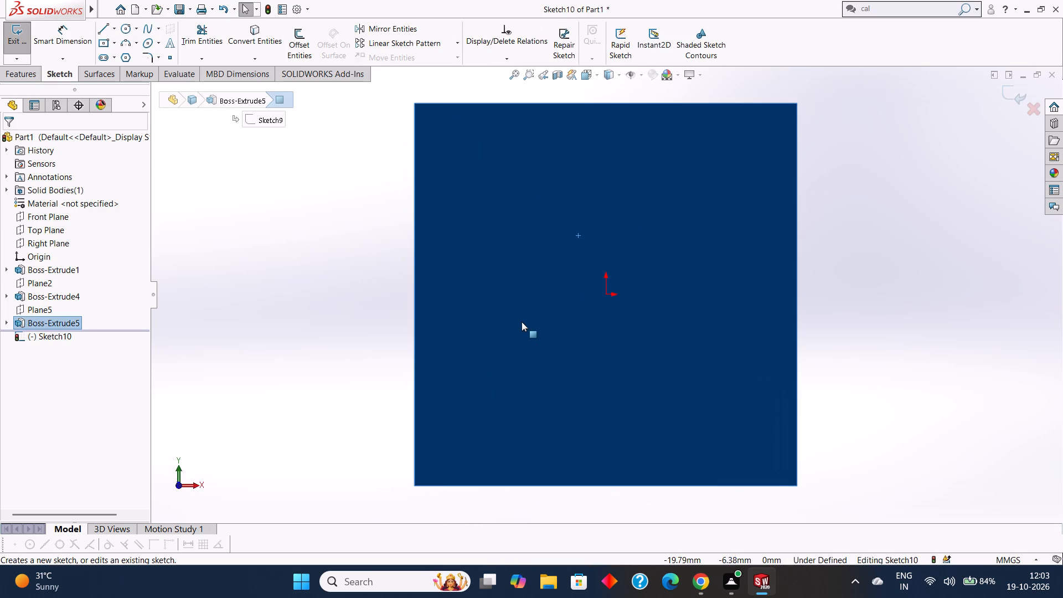
{"action": "key", "text": "Escape"}
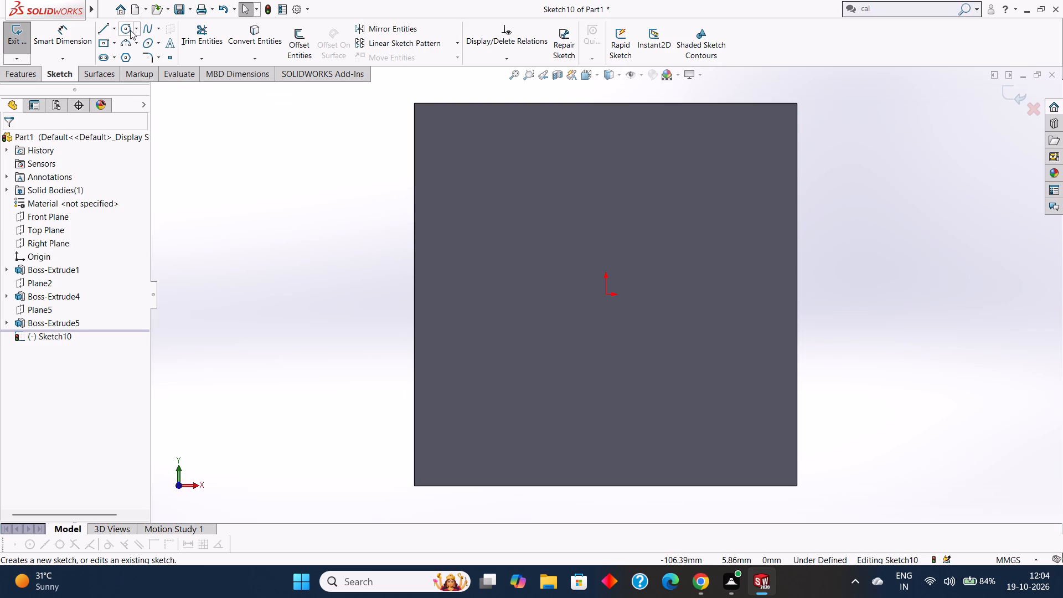
{"action": "left_click", "coordinate": [130, 30]}
{"action": "left_click_drag", "start_coordinate": [608, 295], "coordinate": [696, 378]}
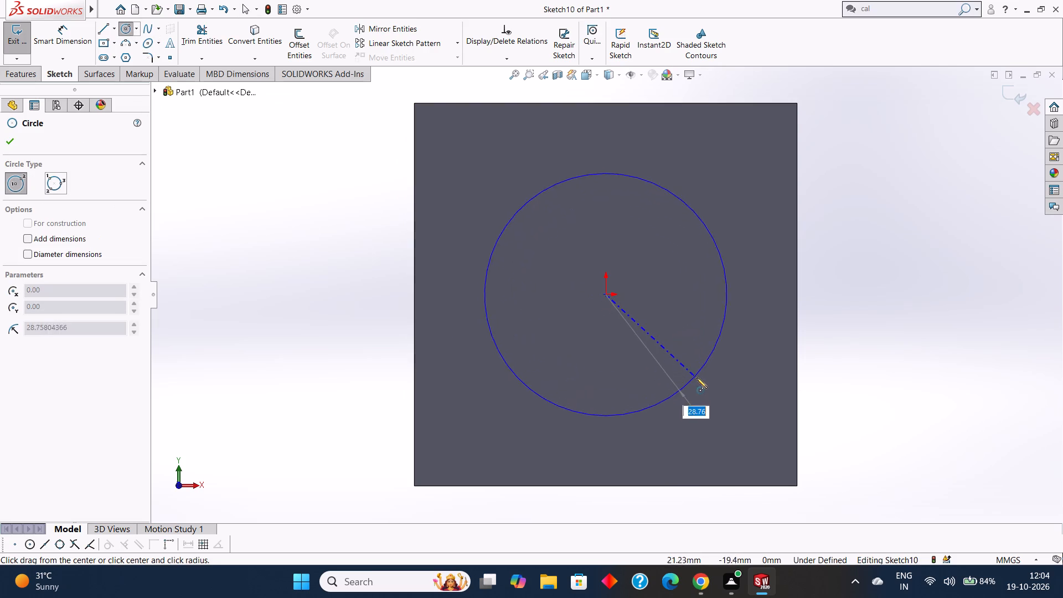
{"action": "left_click_drag", "start_coordinate": [696, 378], "coordinate": [697, 379]}
{"action": "left_click", "coordinate": [3, 136]}
Dimension the circle's diameter to 60 mm.
{"action": "left_click", "coordinate": [56, 39]}
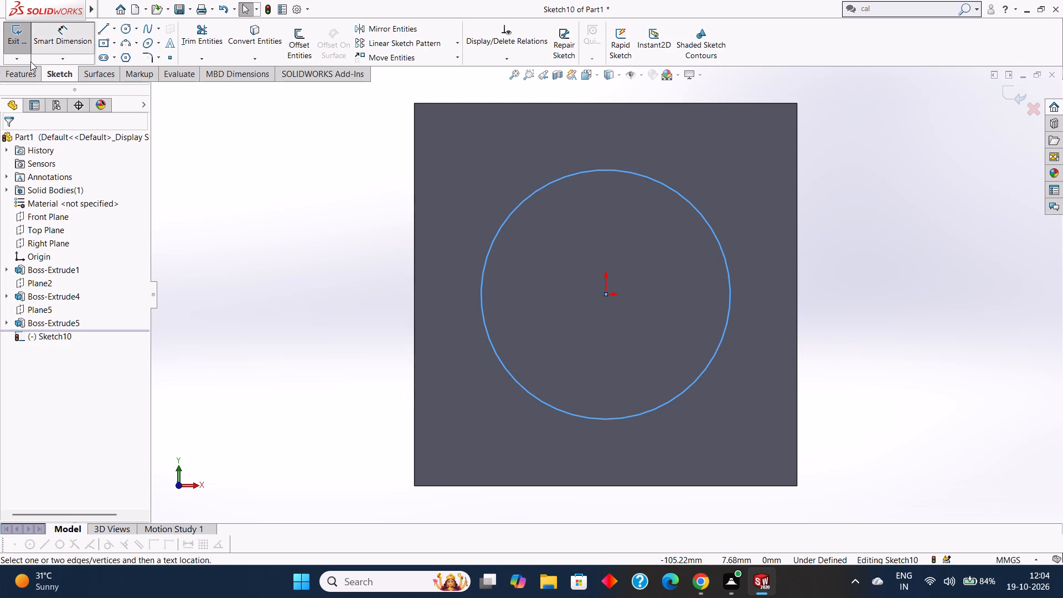
{"action": "scroll", "coordinate": [650, 309], "scroll_direction": "up", "scroll_amount": 2}
{"action": "left_click_drag", "start_coordinate": [654, 223], "coordinate": [661, 223]}
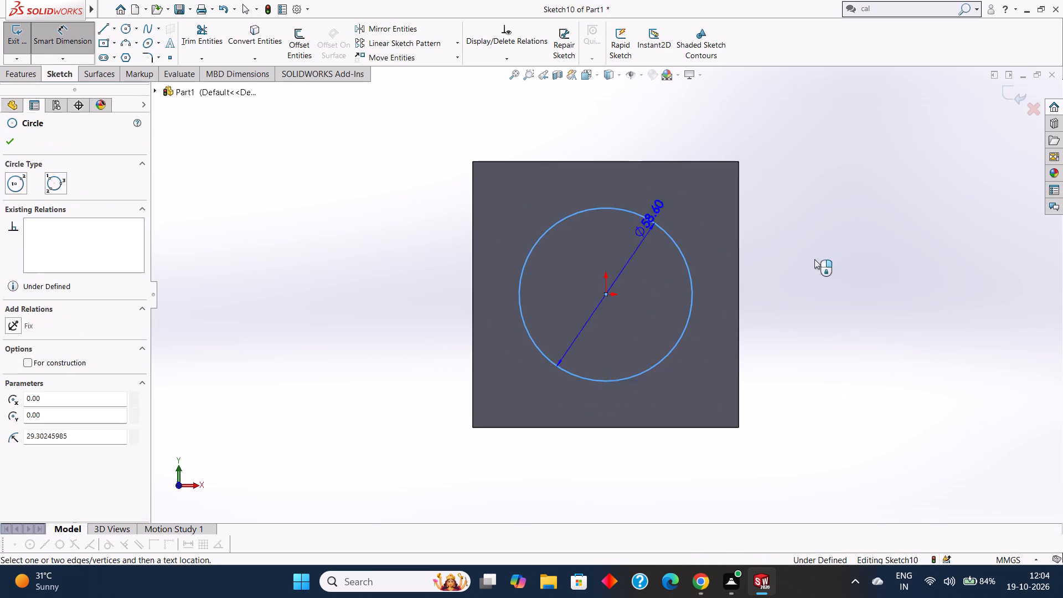
{"action": "left_click", "coordinate": [870, 271]}
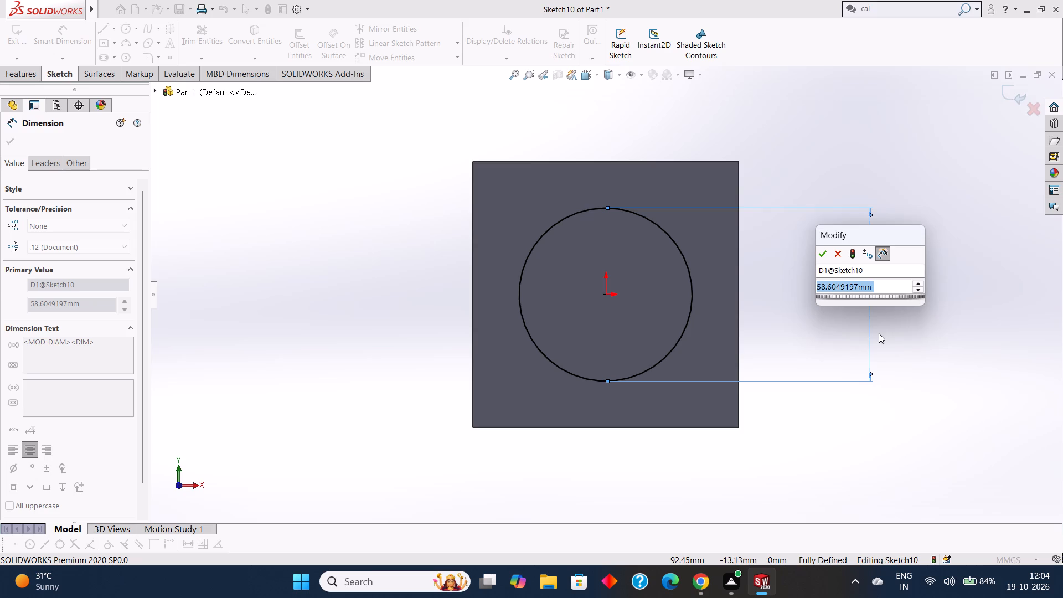
{"action": "type", "text": "60"}
{"action": "key", "text": "Return"}
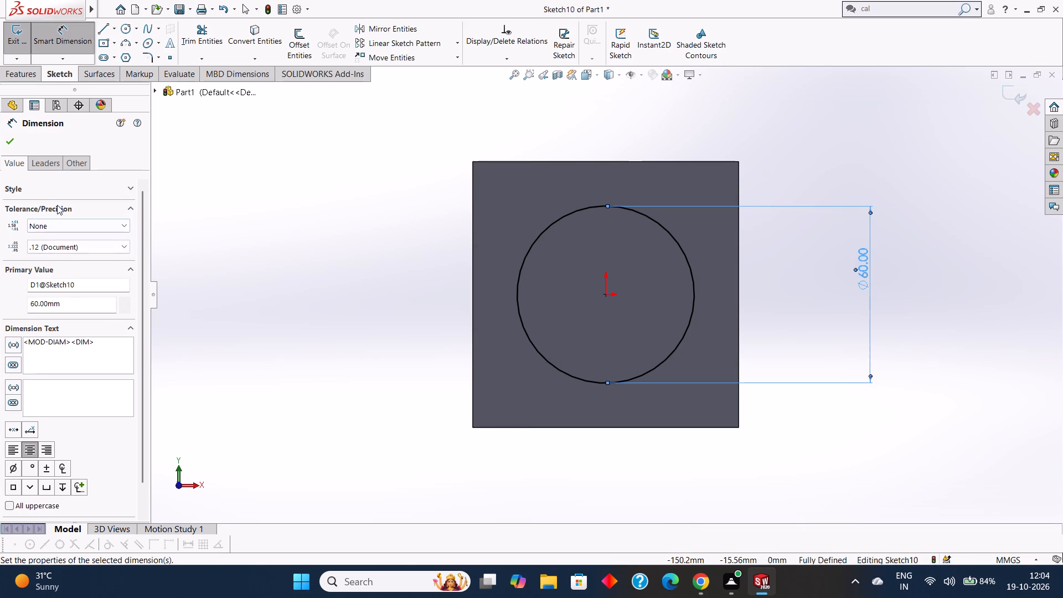
{"action": "left_click", "coordinate": [12, 138]}
Extrude-cut the 60 mm circle Through All, along the cylinder's axis and through both flanges.
{"action": "left_click", "coordinate": [27, 76]}
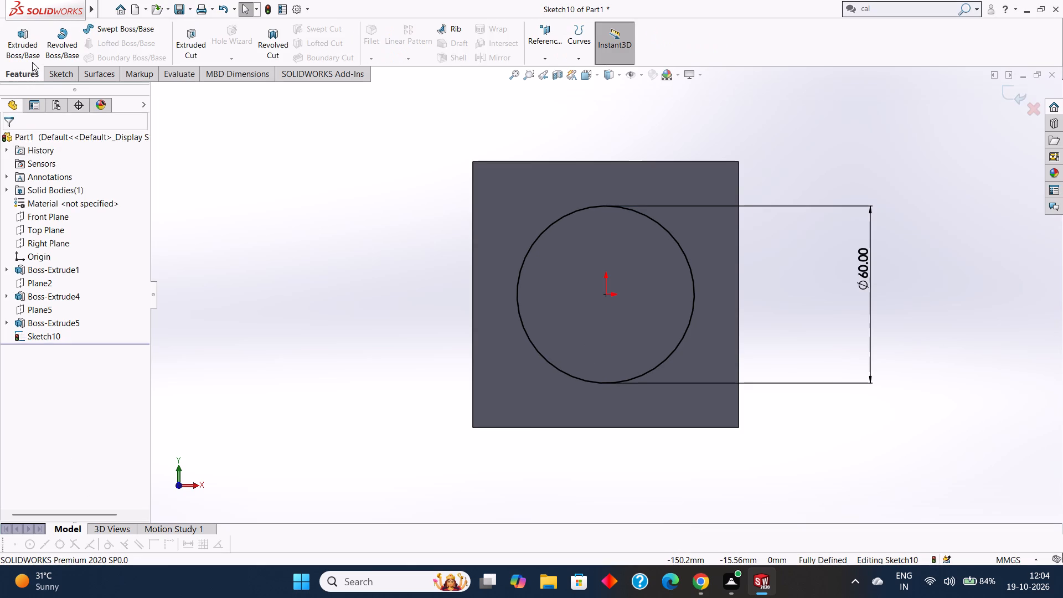
{"action": "left_click", "coordinate": [194, 49]}
{"action": "middle_click_drag", "start_coordinate": [332, 242], "coordinate": [323, 243]}
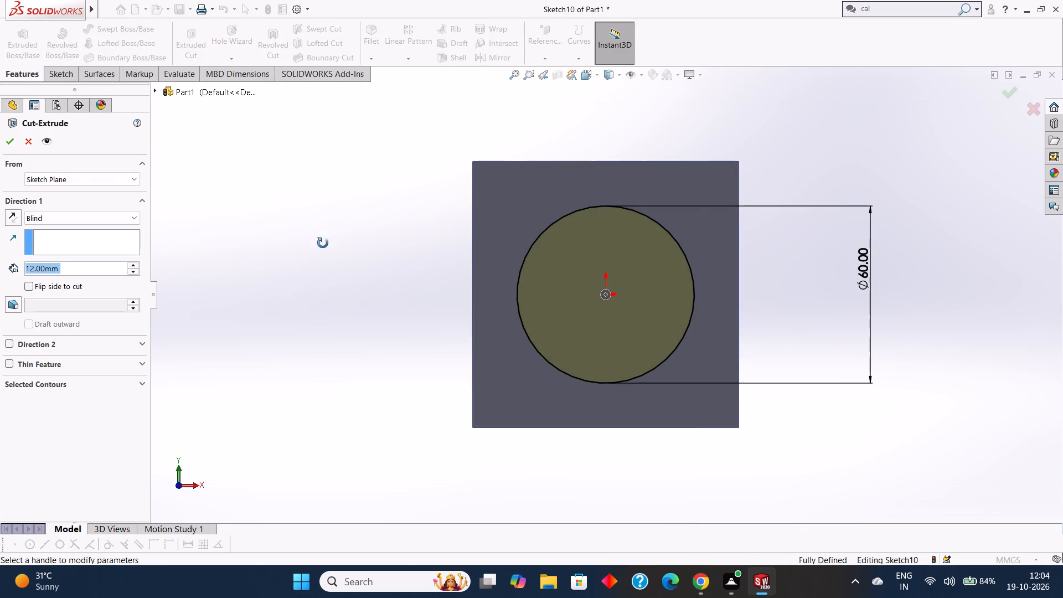
{"action": "middle_click_drag", "start_coordinate": [323, 243], "coordinate": [241, 254]}
{"action": "left_click", "coordinate": [61, 215]}
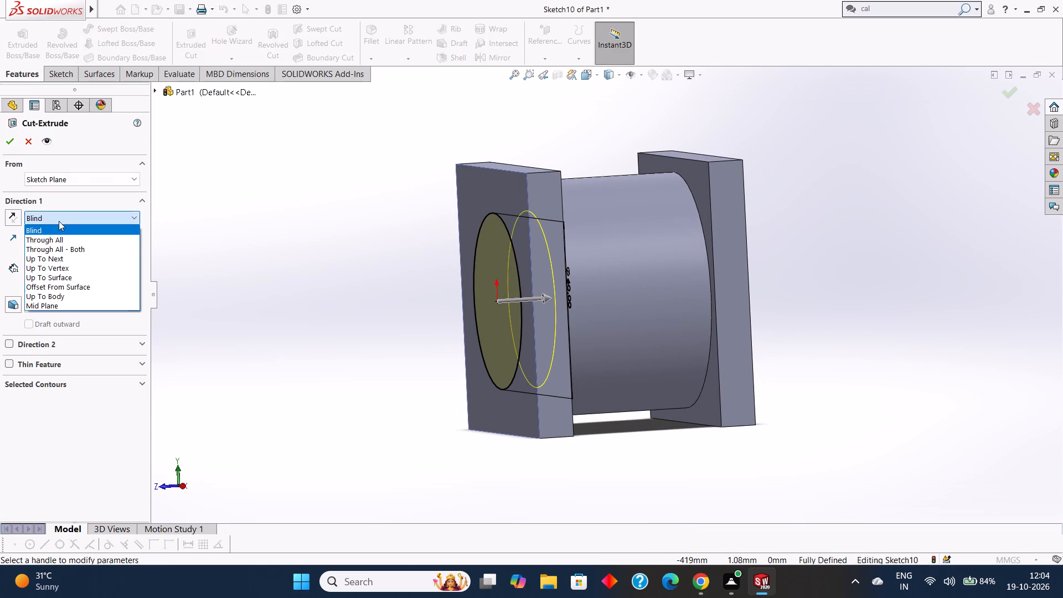
{"action": "left_click", "coordinate": [56, 236]}
{"action": "left_click", "coordinate": [14, 141]}
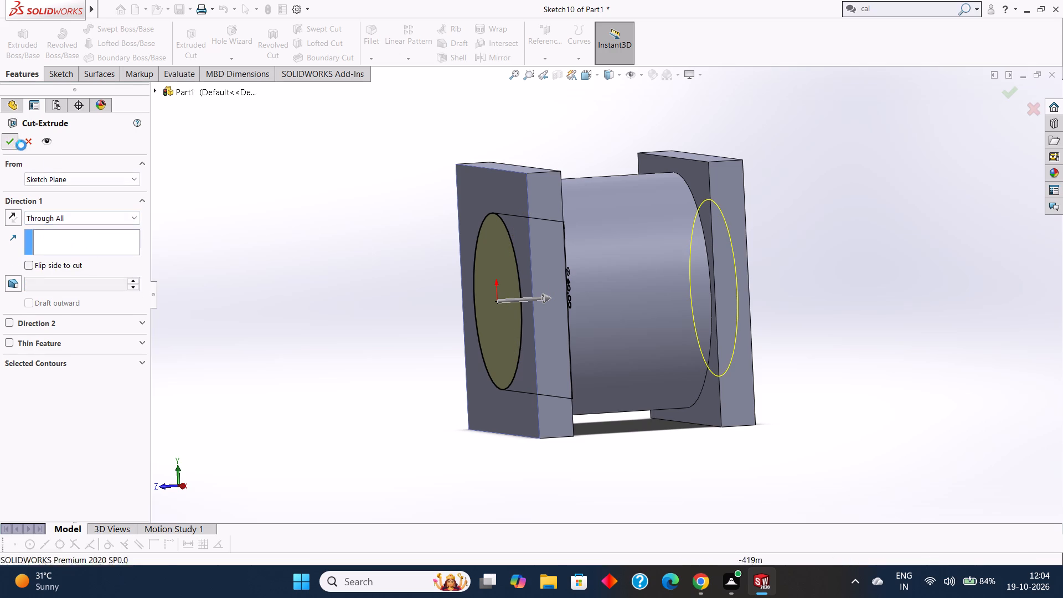
{"action": "left_click", "coordinate": [284, 220]}
Examine the through bore and both square flanges from several angles.
{"action": "middle_click_drag", "start_coordinate": [272, 221], "coordinate": [383, 206]}
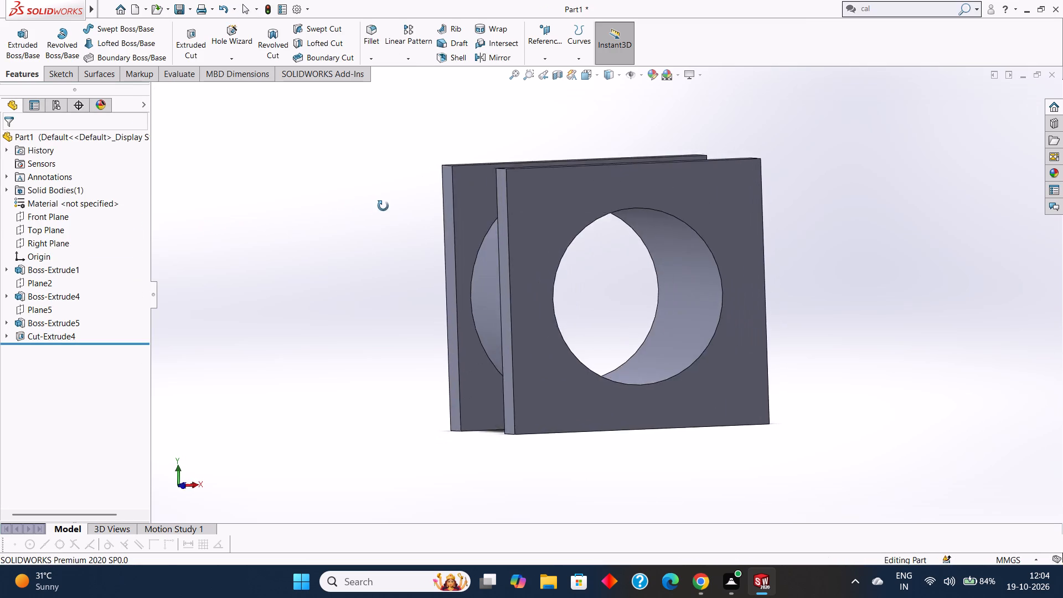
{"action": "middle_click_drag", "start_coordinate": [383, 206], "coordinate": [358, 276]}
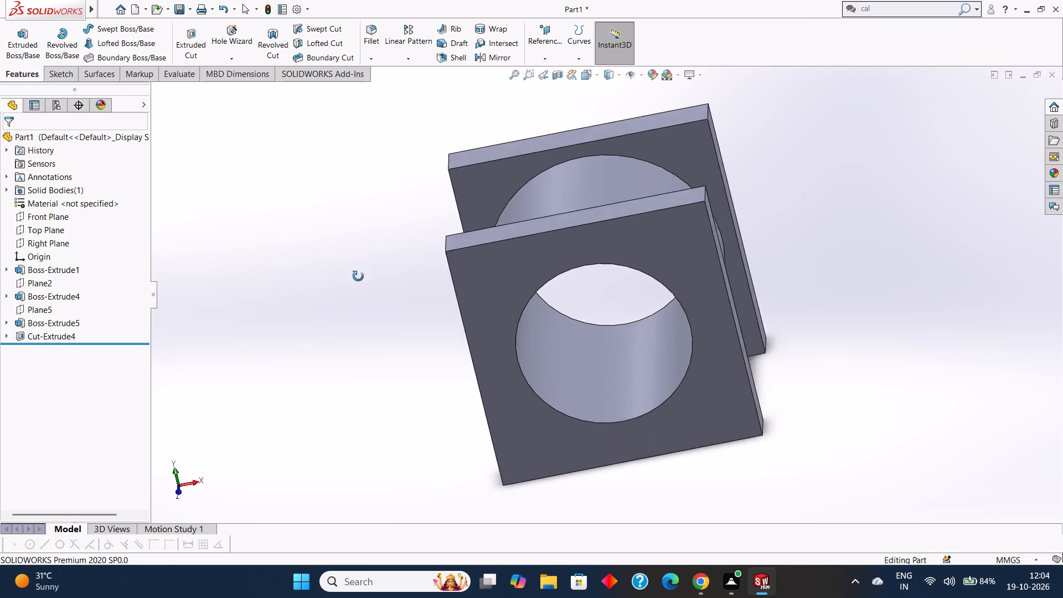
{"action": "middle_click_drag", "start_coordinate": [358, 276], "coordinate": [311, 264]}
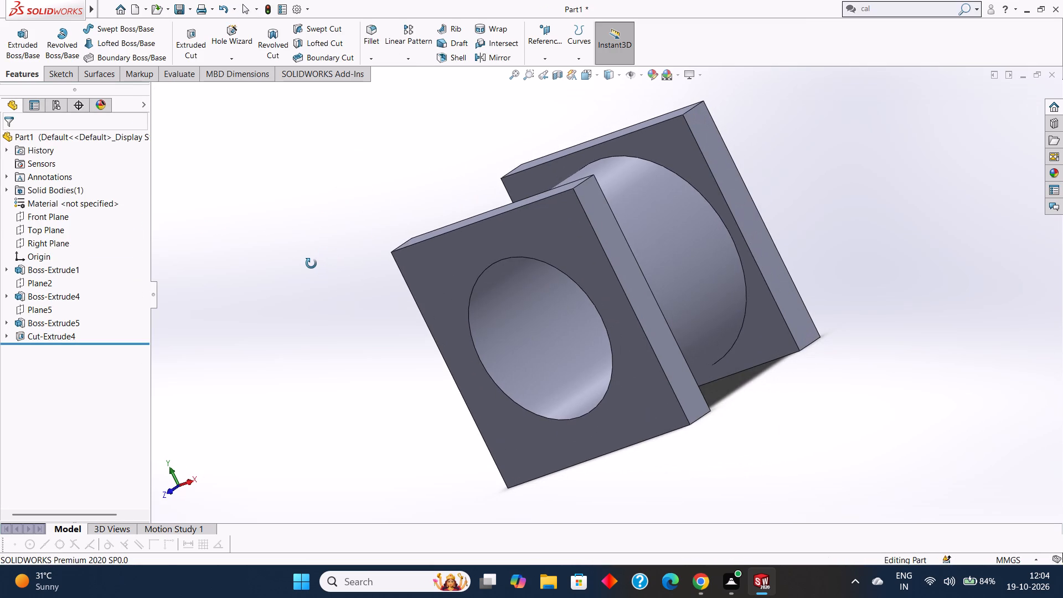
{"action": "middle_click_drag", "start_coordinate": [311, 264], "coordinate": [331, 268]}
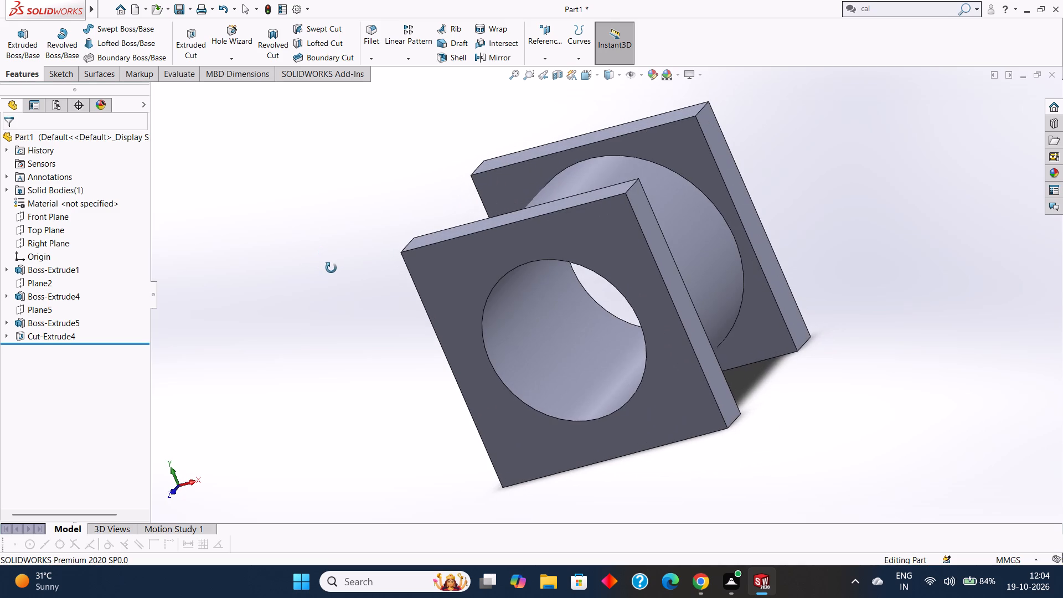
{"action": "middle_click_drag", "start_coordinate": [331, 268], "coordinate": [291, 274]}
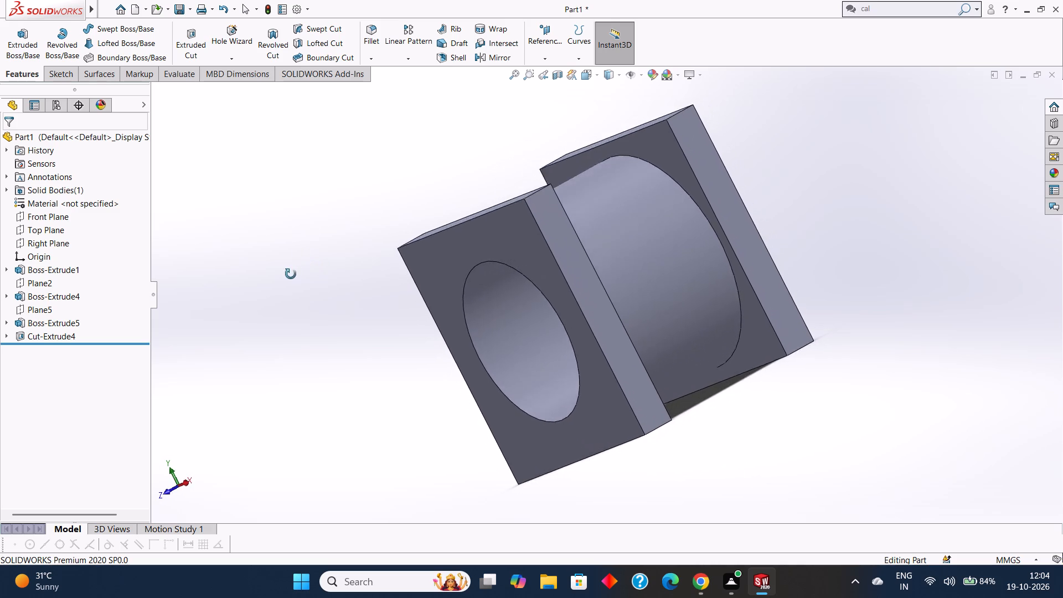
{"action": "middle_click_drag", "start_coordinate": [291, 274], "coordinate": [372, 245]}
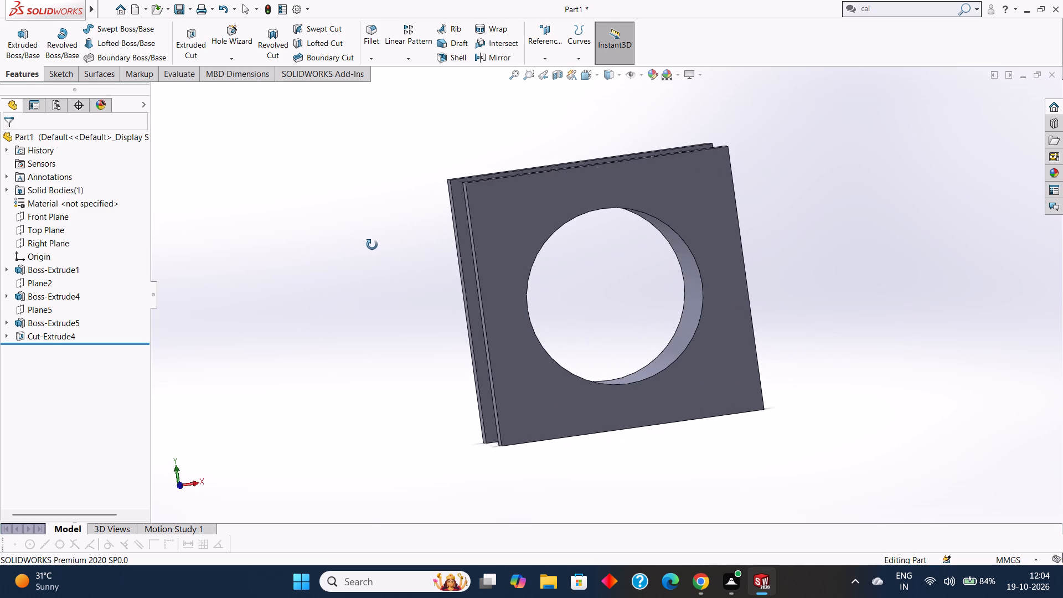
{"action": "middle_click_drag", "start_coordinate": [372, 245], "coordinate": [329, 265]}
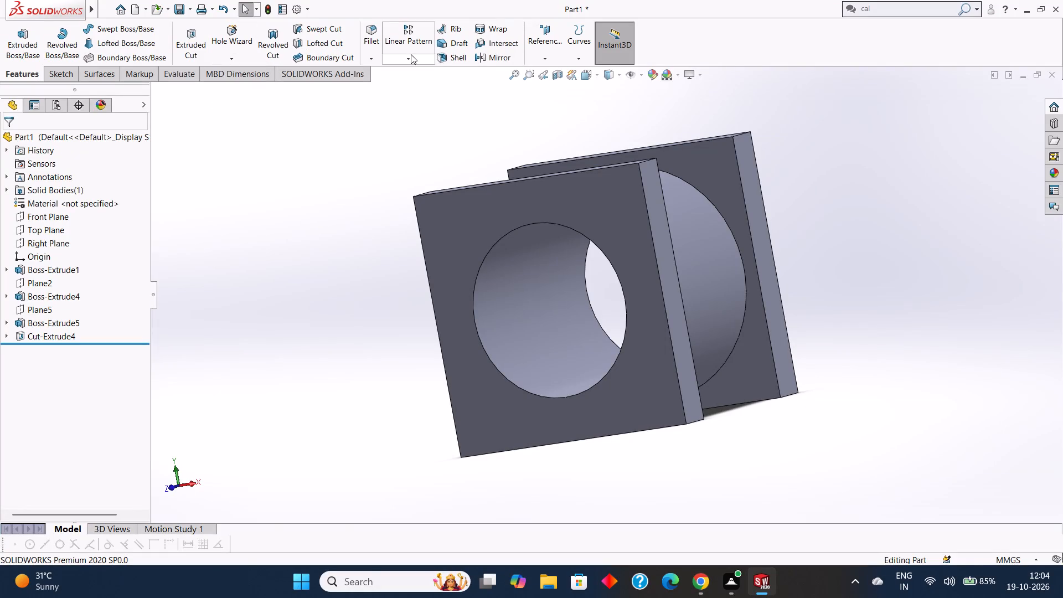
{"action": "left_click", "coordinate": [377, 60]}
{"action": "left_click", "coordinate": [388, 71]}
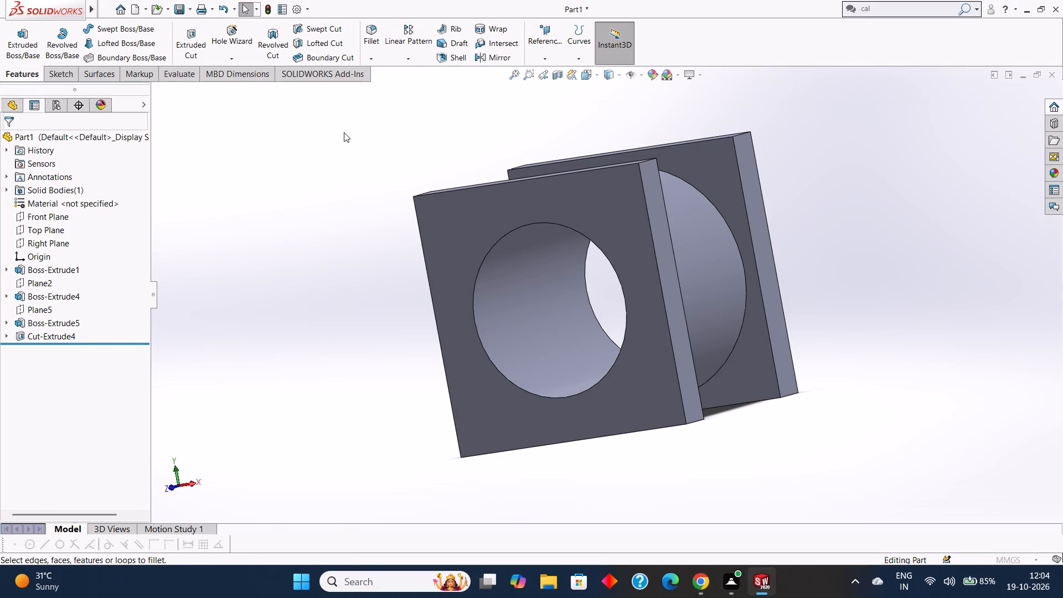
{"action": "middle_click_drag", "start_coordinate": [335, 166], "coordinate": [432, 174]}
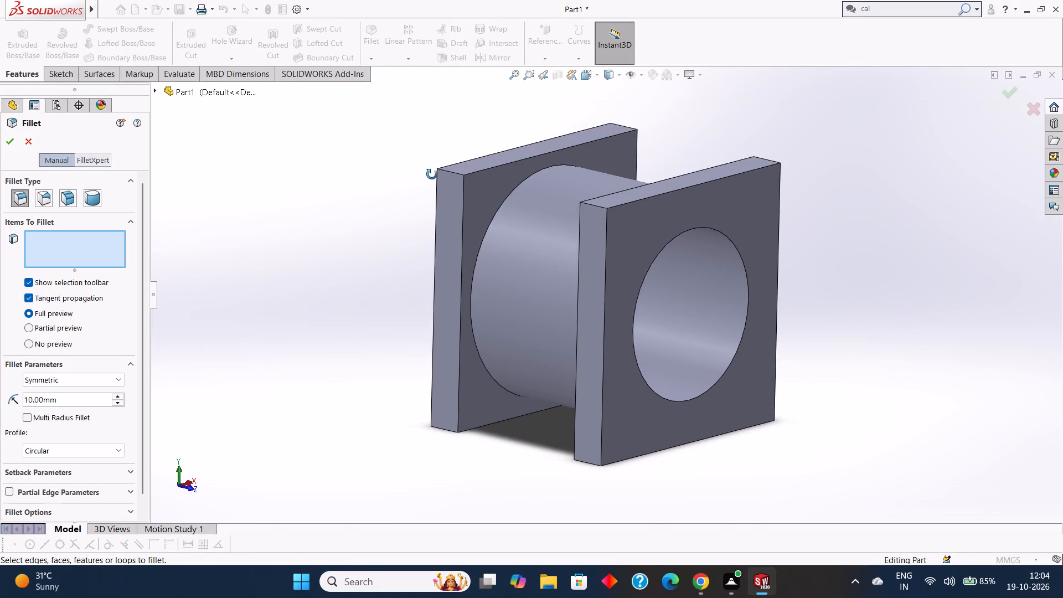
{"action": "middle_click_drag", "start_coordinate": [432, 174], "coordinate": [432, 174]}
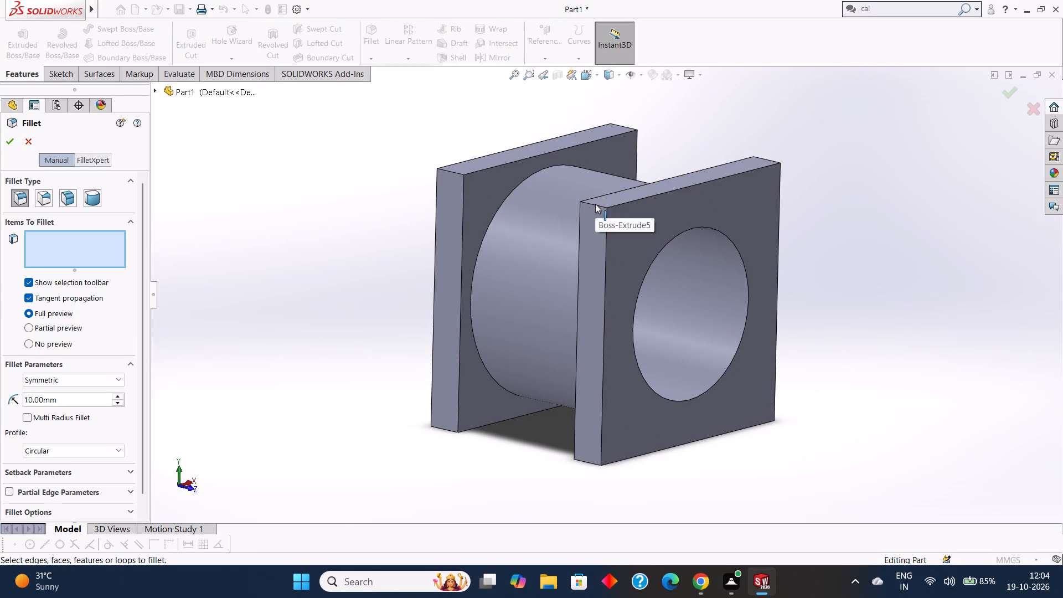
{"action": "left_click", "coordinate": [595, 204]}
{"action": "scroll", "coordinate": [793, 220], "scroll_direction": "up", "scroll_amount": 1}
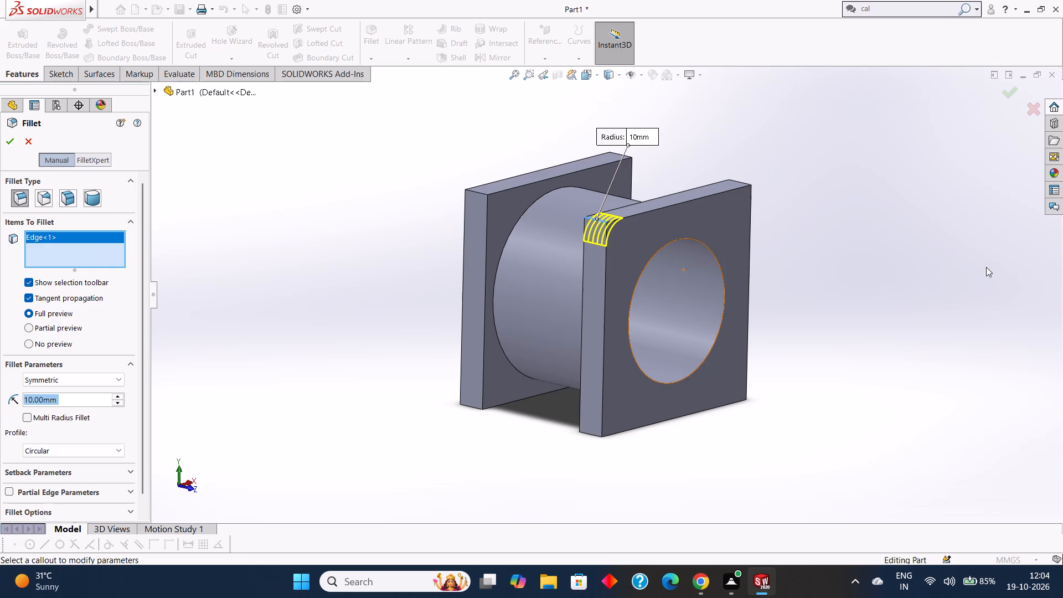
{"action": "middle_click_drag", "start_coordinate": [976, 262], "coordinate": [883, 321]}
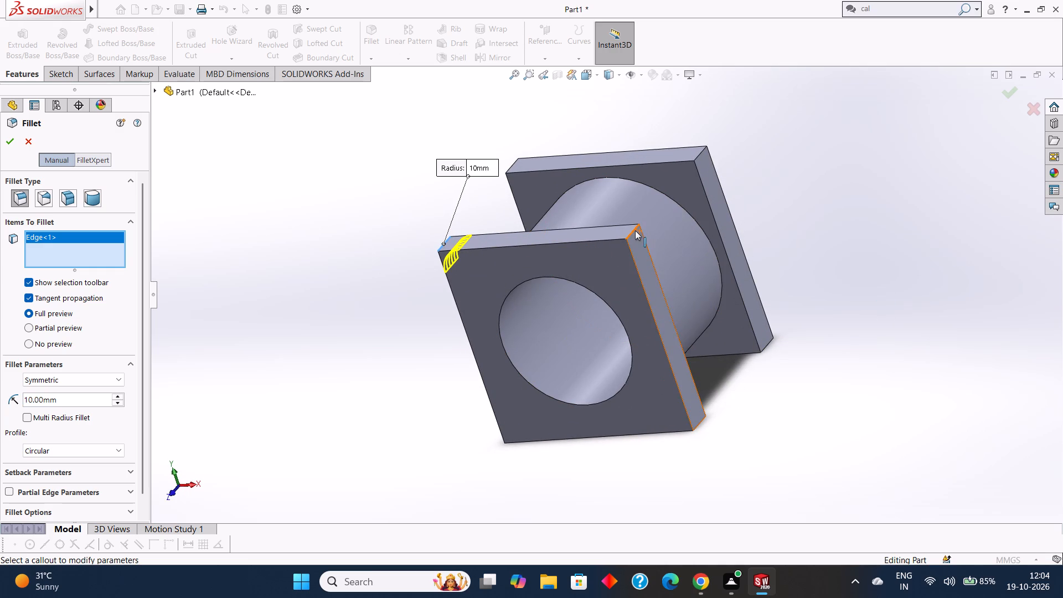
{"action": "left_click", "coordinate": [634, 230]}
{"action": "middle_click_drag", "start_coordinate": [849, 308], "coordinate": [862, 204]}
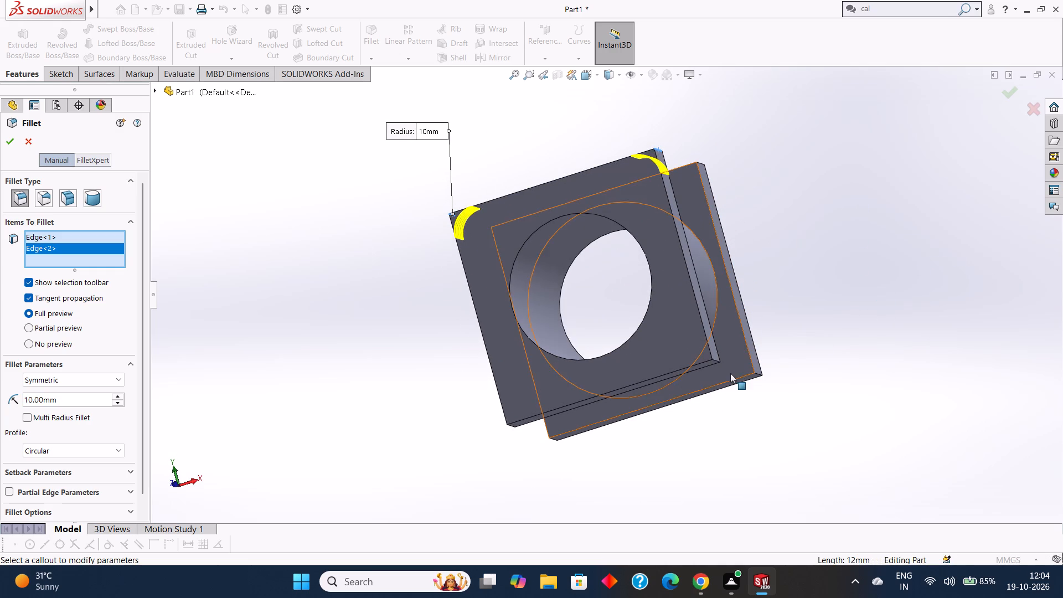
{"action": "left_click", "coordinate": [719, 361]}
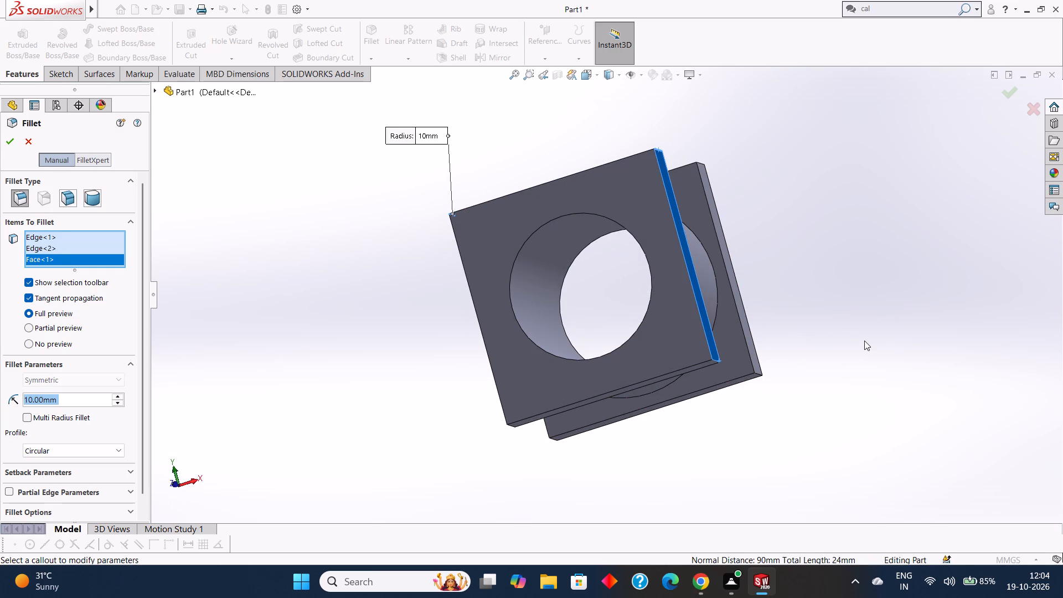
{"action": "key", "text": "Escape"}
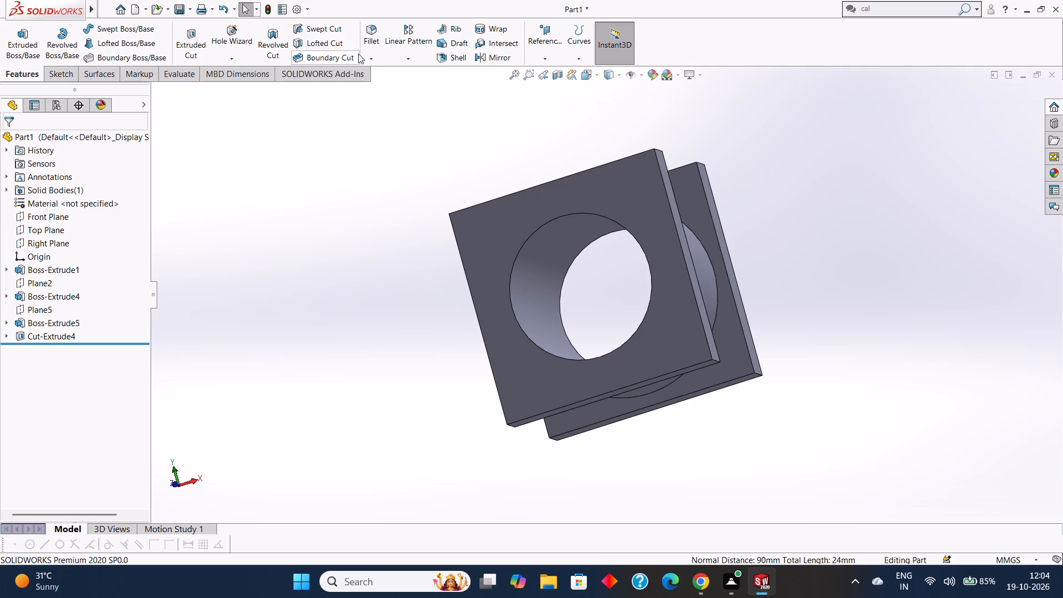
Fillet the four corner edges of the newer end flange (Boss-Extrude5) with a 10 mm radius.
{"action": "left_click", "coordinate": [372, 60]}
{"action": "left_click", "coordinate": [377, 72]}
{"action": "middle_click_drag", "start_coordinate": [365, 118], "coordinate": [420, 210]}
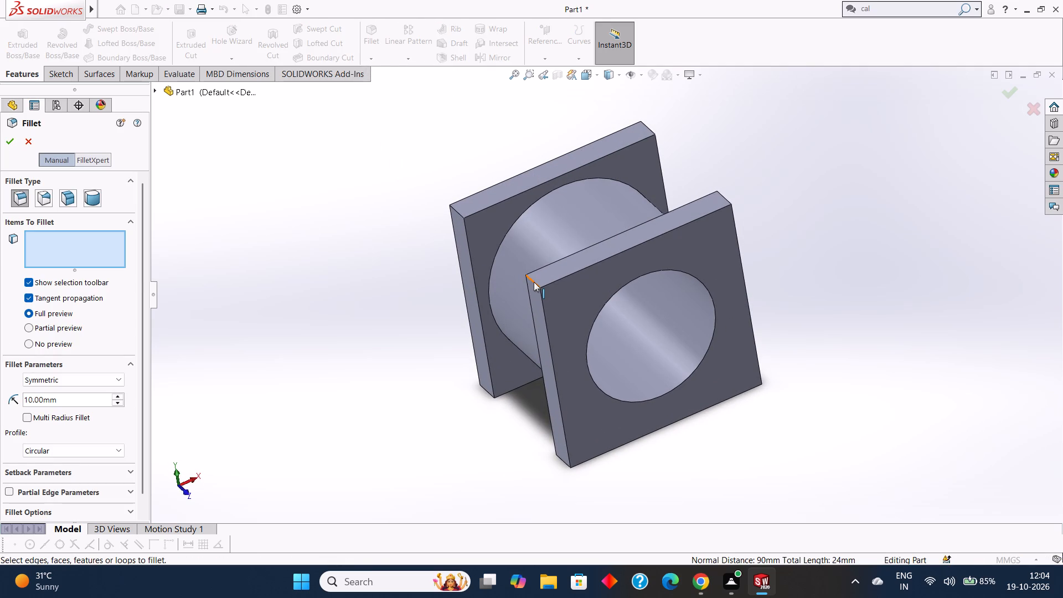
{"action": "left_click", "coordinate": [534, 282]}
{"action": "middle_click_drag", "start_coordinate": [840, 228], "coordinate": [819, 260]}
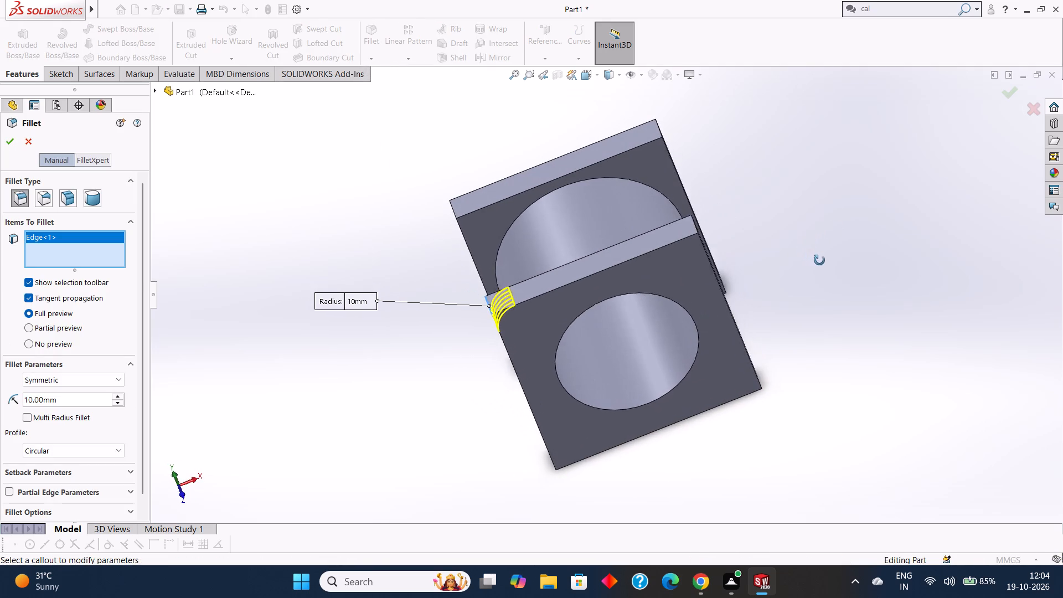
{"action": "middle_click_drag", "start_coordinate": [819, 260], "coordinate": [827, 259]}
{"action": "left_click", "coordinate": [709, 221]}
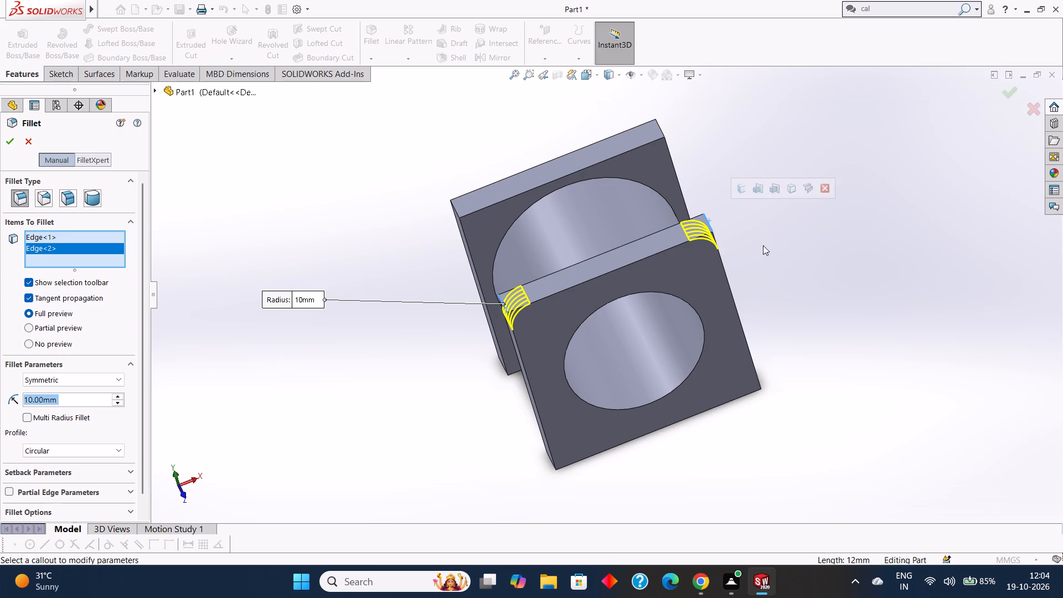
{"action": "middle_click_drag", "start_coordinate": [835, 297], "coordinate": [819, 181]}
{"action": "middle_click_drag", "start_coordinate": [834, 297], "coordinate": [825, 239]}
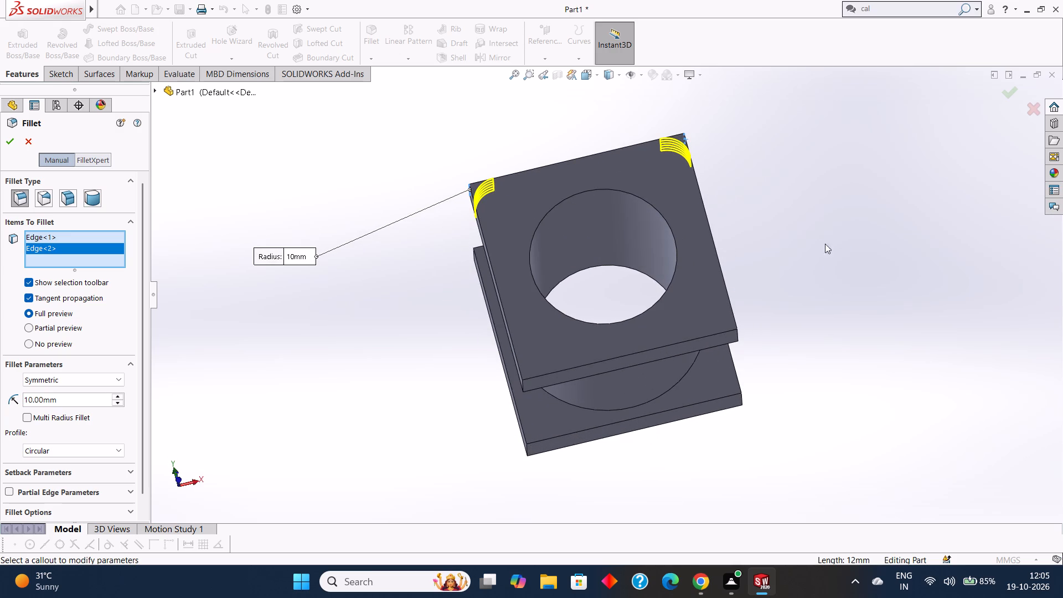
{"action": "left_click", "coordinate": [739, 334]}
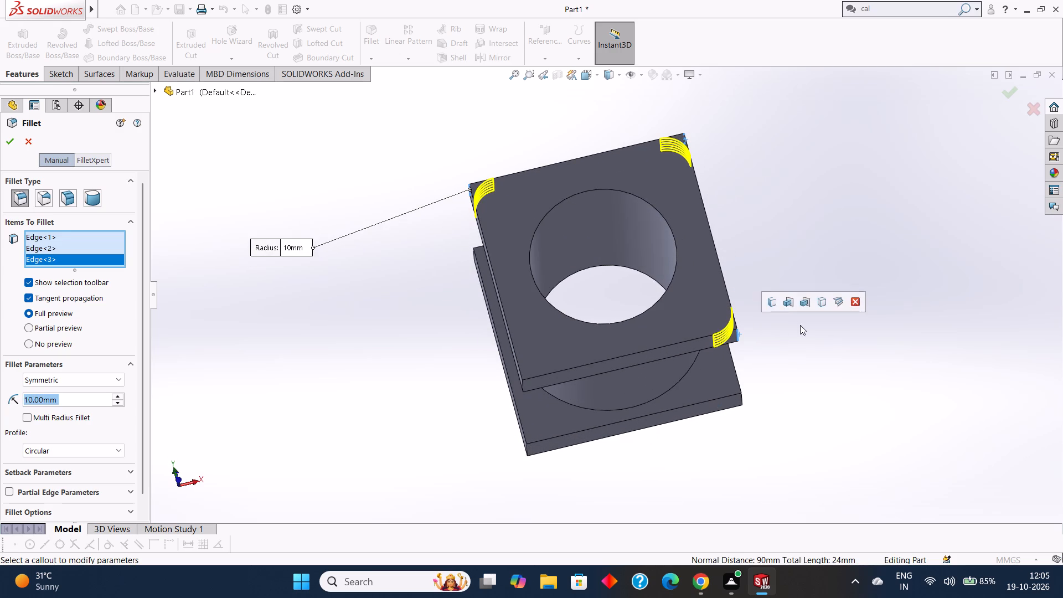
{"action": "middle_click_drag", "start_coordinate": [799, 342], "coordinate": [884, 355]}
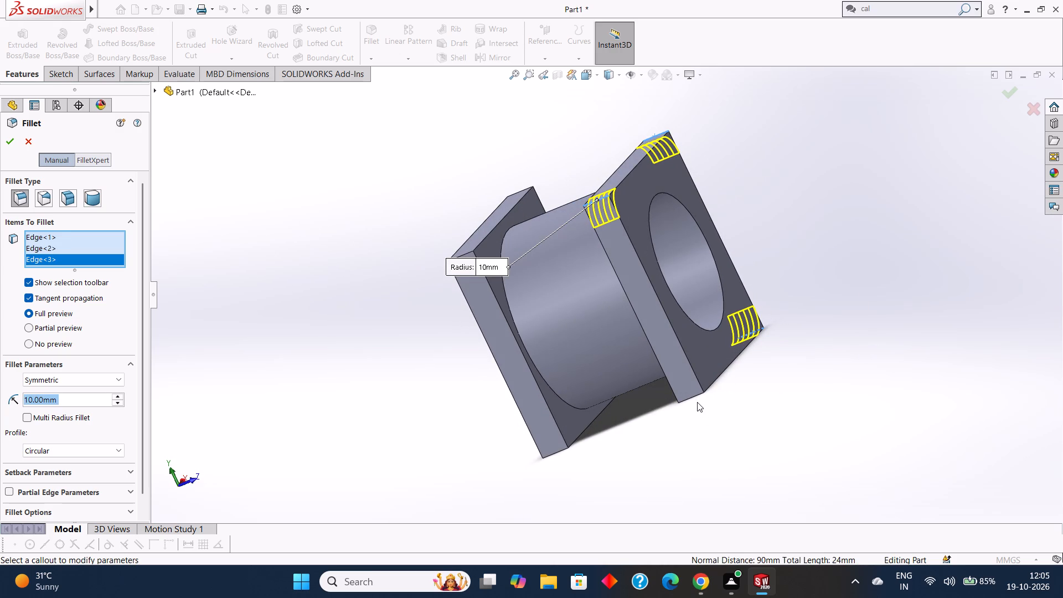
{"action": "left_click", "coordinate": [695, 397]}
{"action": "middle_click_drag", "start_coordinate": [858, 349], "coordinate": [799, 432]}
{"action": "left_click", "coordinate": [13, 141]}
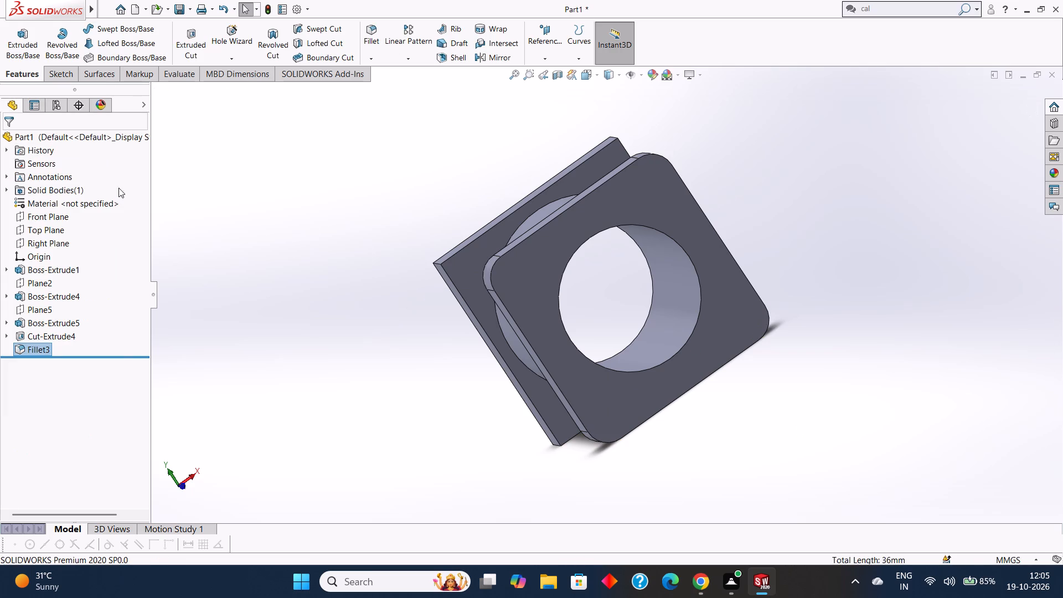
Fillet the four corner edges of the other, still square-cornered end flange (Boss-Extrude4) with a 10 mm radius.
{"action": "middle_click_drag", "start_coordinate": [128, 190], "coordinate": [226, 169]}
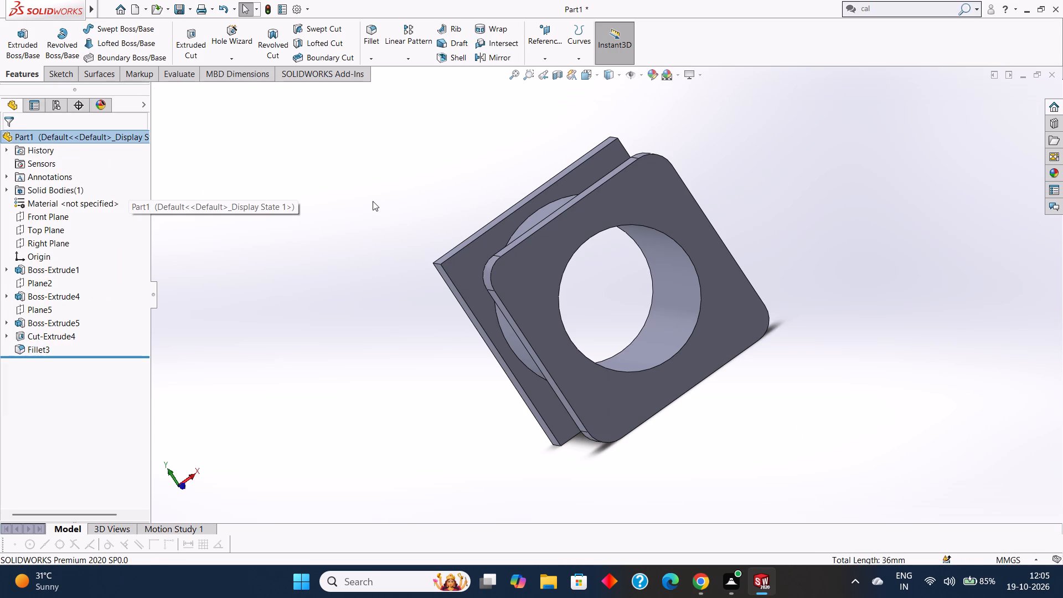
{"action": "left_click", "coordinate": [373, 201]}
{"action": "middle_click_drag", "start_coordinate": [372, 198], "coordinate": [451, 164]}
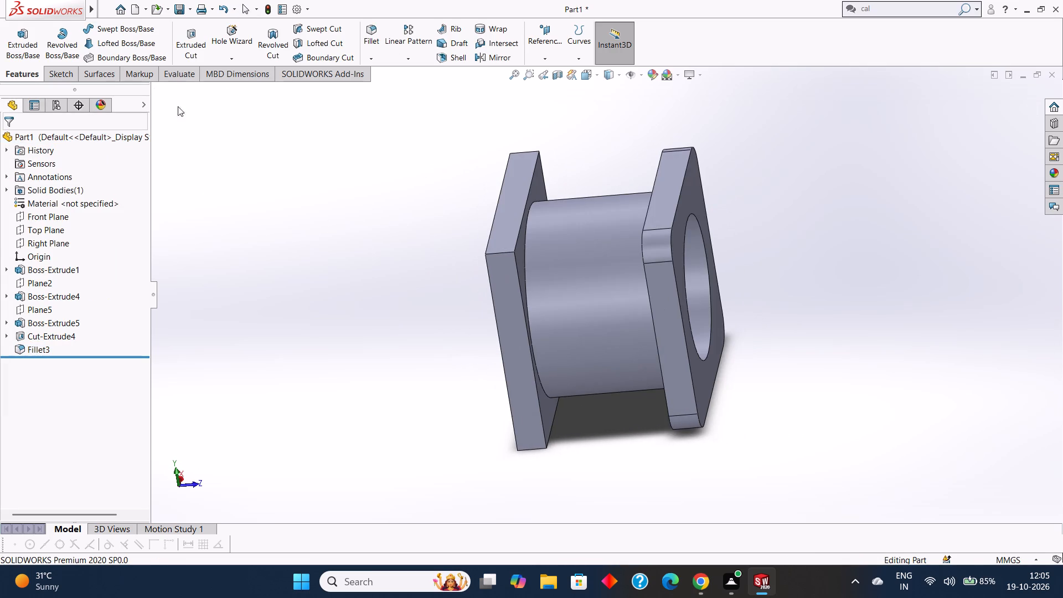
{"action": "left_click", "coordinate": [372, 58]}
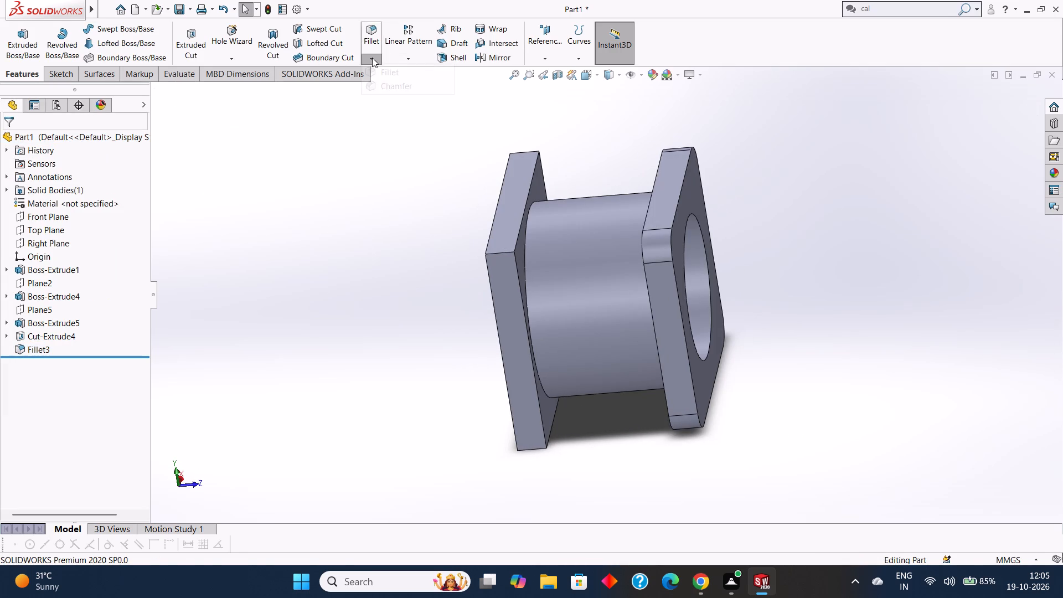
{"action": "left_click", "coordinate": [378, 71]}
{"action": "middle_click_drag", "start_coordinate": [272, 177], "coordinate": [334, 179]}
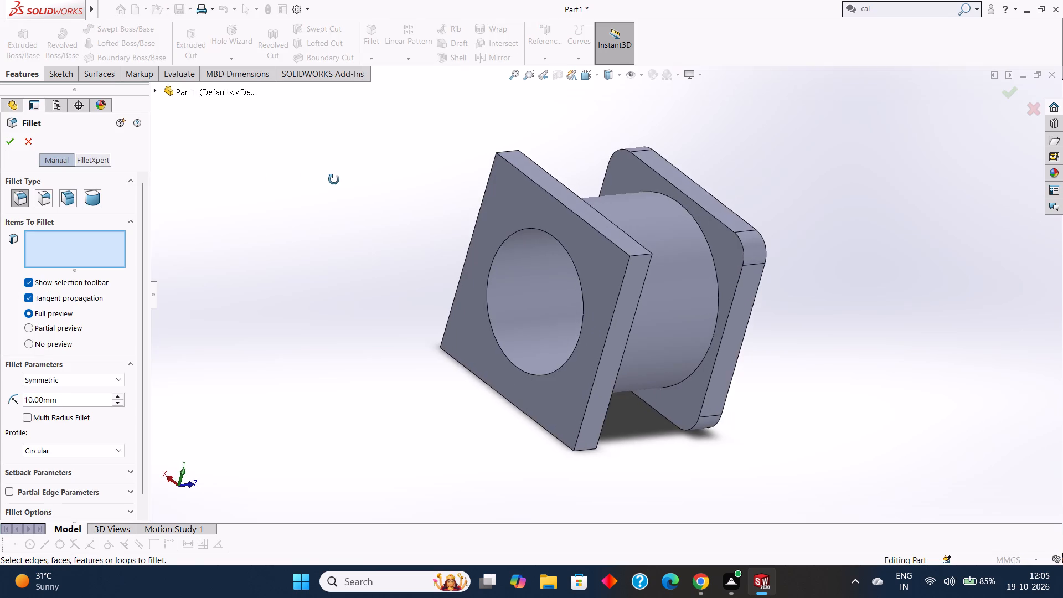
{"action": "middle_click_drag", "start_coordinate": [334, 179], "coordinate": [349, 276]}
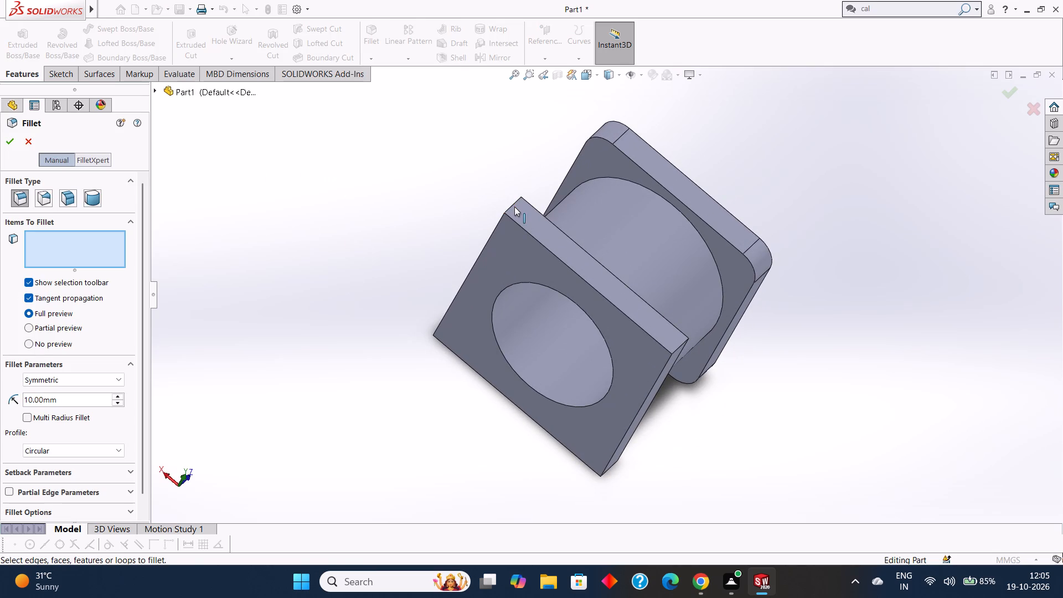
{"action": "middle_click_drag", "start_coordinate": [427, 200], "coordinate": [442, 209]}
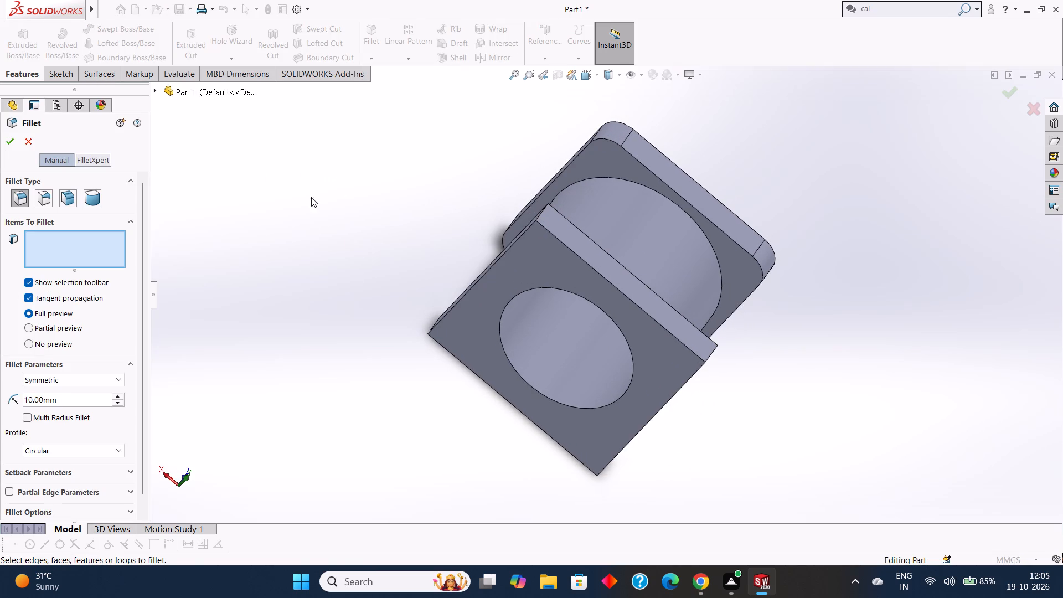
{"action": "middle_click_drag", "start_coordinate": [332, 194], "coordinate": [287, 183]}
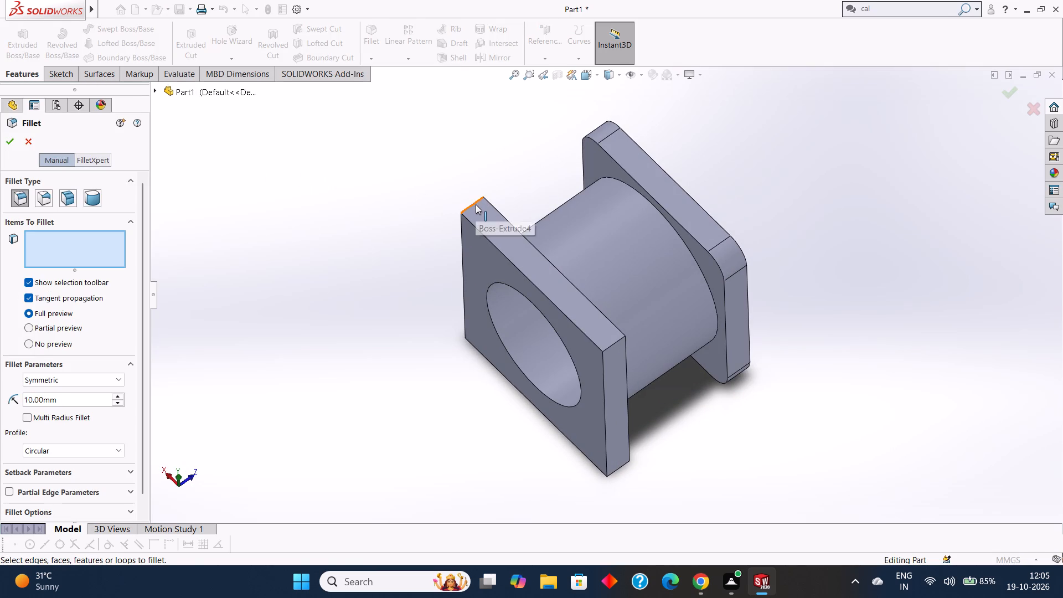
{"action": "left_click", "coordinate": [476, 204]}
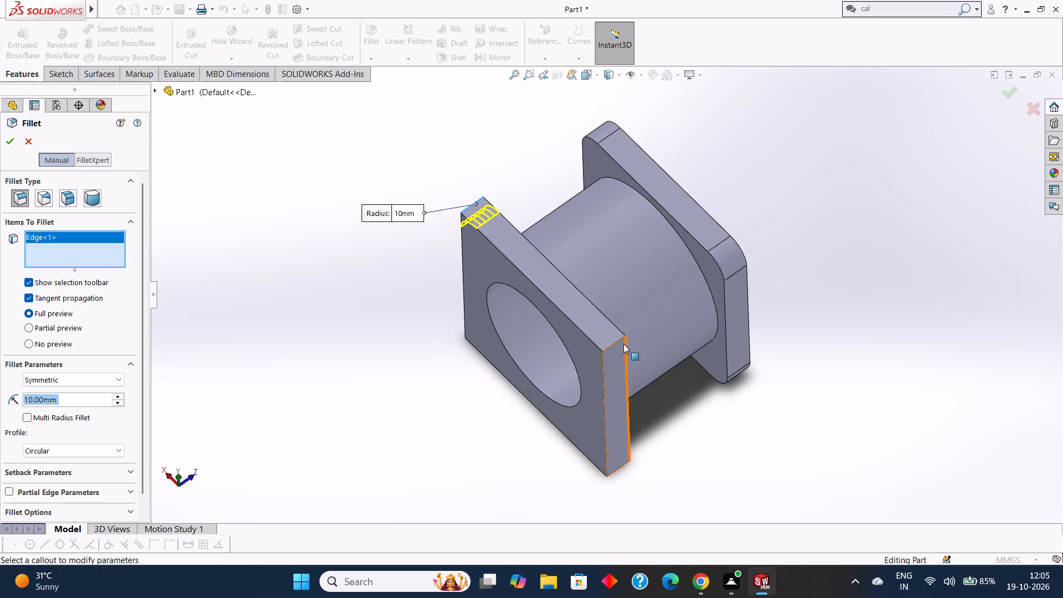
{"action": "left_click", "coordinate": [616, 343]}
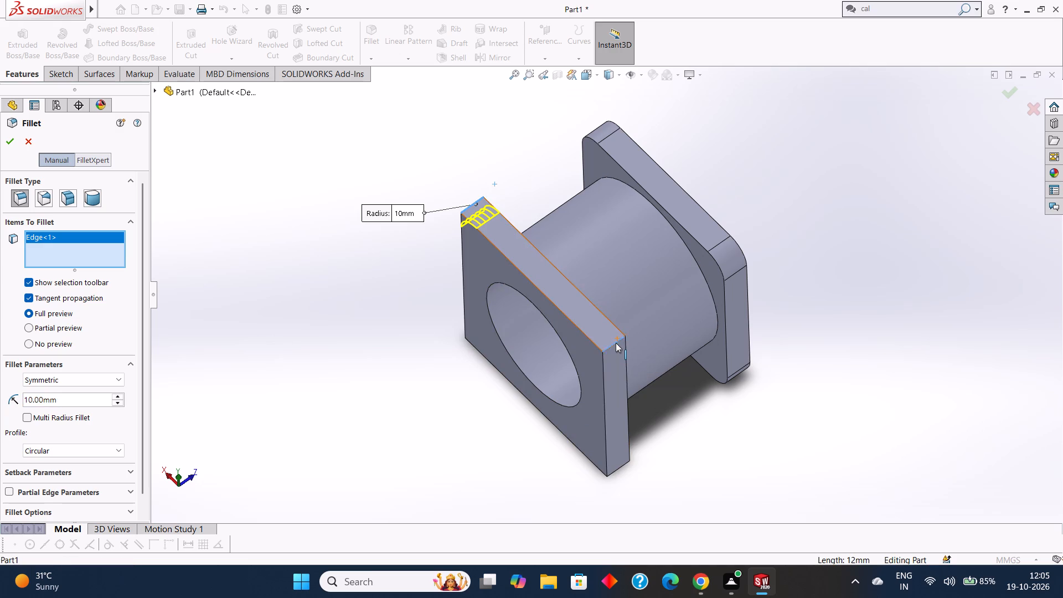
{"action": "middle_click_drag", "start_coordinate": [467, 446], "coordinate": [463, 274]}
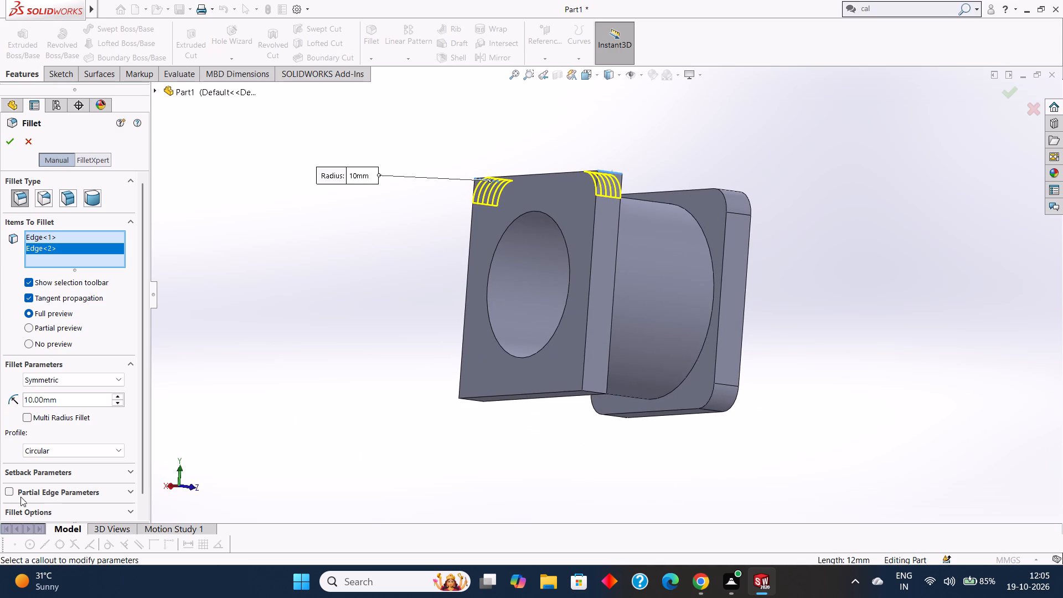
{"action": "left_click", "coordinate": [590, 390]}
{"action": "middle_click_drag", "start_coordinate": [412, 434], "coordinate": [490, 429]}
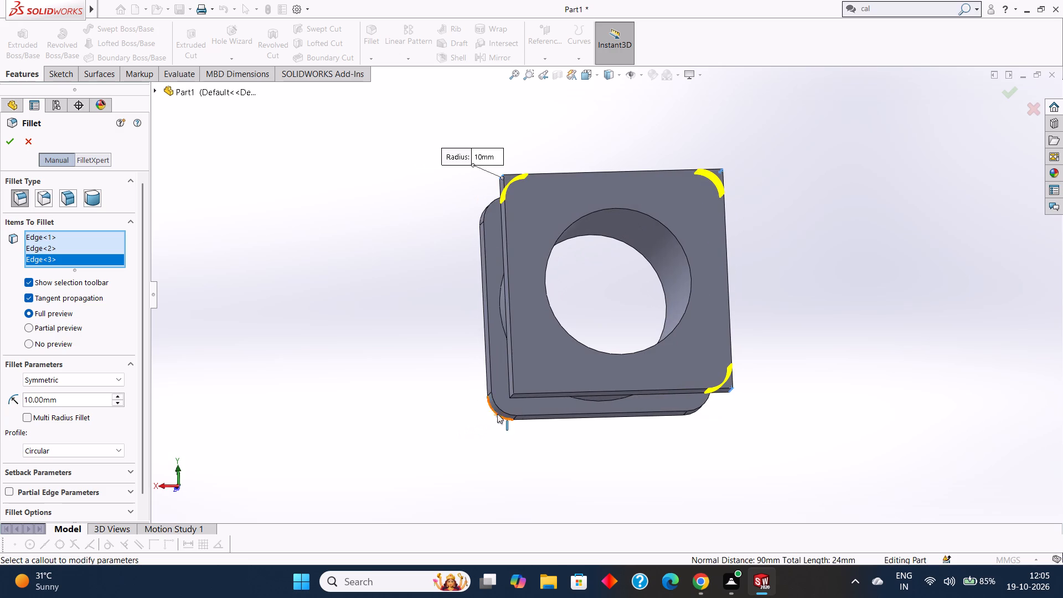
{"action": "left_click", "coordinate": [511, 395]}
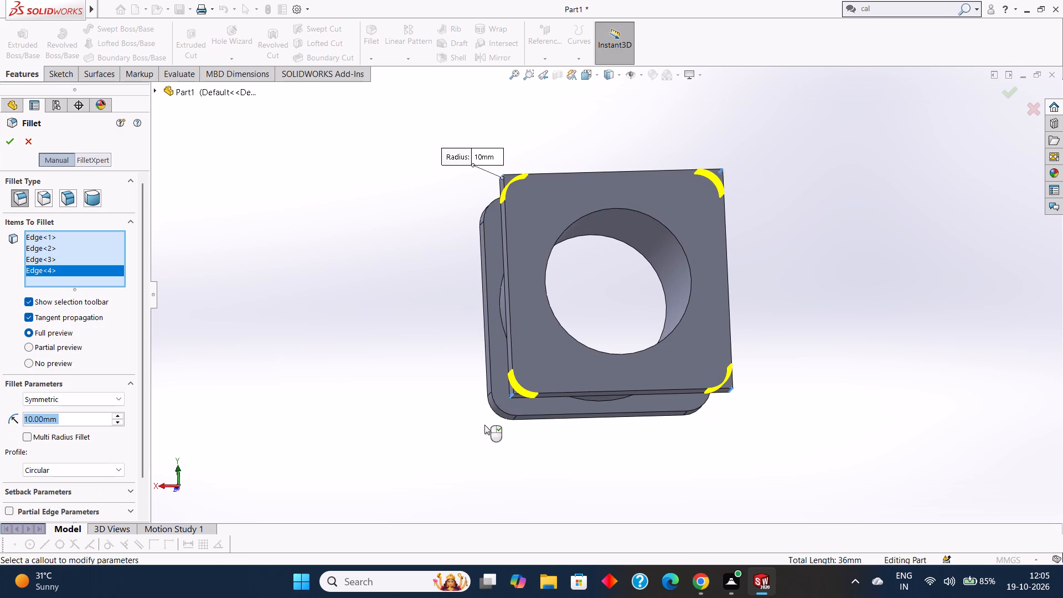
{"action": "middle_click_drag", "start_coordinate": [485, 451], "coordinate": [370, 475]}
{"action": "middle_click_drag", "start_coordinate": [470, 440], "coordinate": [437, 433]}
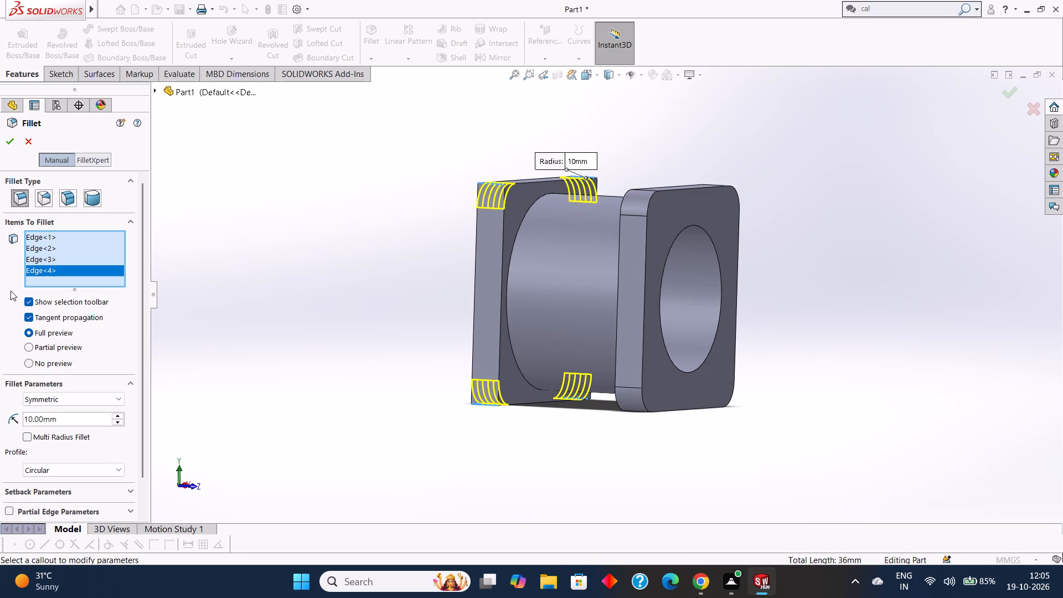
{"action": "left_click", "coordinate": [13, 146]}
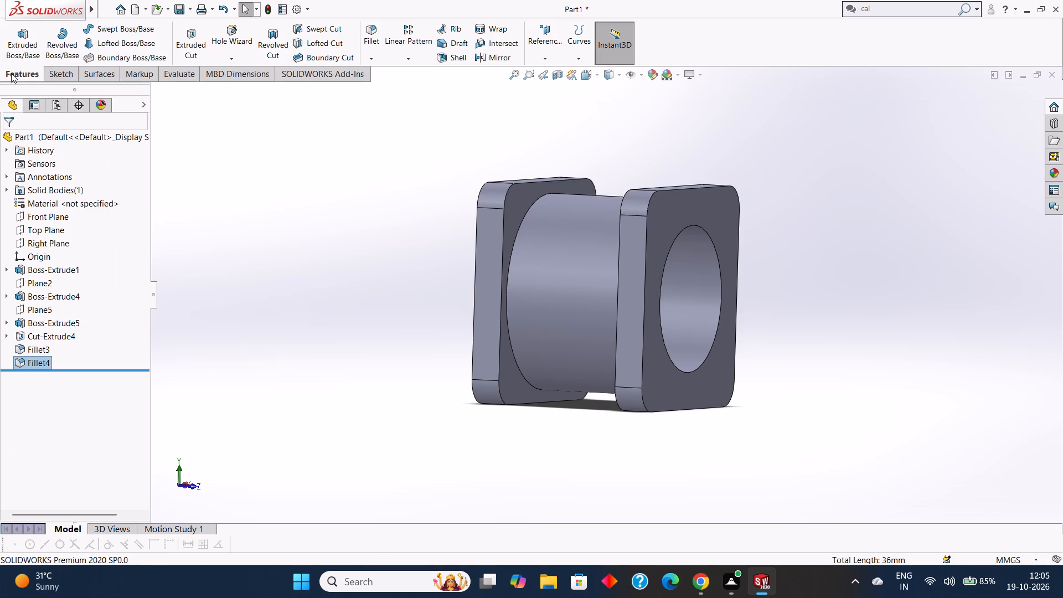
On the outer face of the Boss-Extrude4 flange, sketch four circles about 10 to 12 mm in diameter, centred on the corner fillet centres.
{"action": "middle_click_drag", "start_coordinate": [375, 291], "coordinate": [509, 323]}
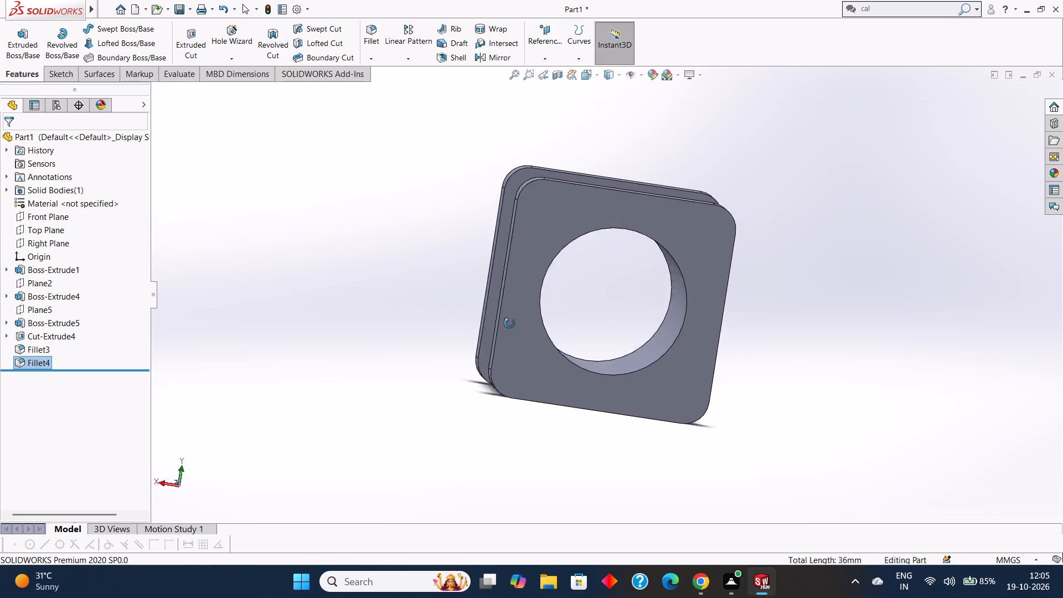
{"action": "middle_click_drag", "start_coordinate": [509, 323], "coordinate": [509, 323]}
{"action": "left_click", "coordinate": [549, 196]}
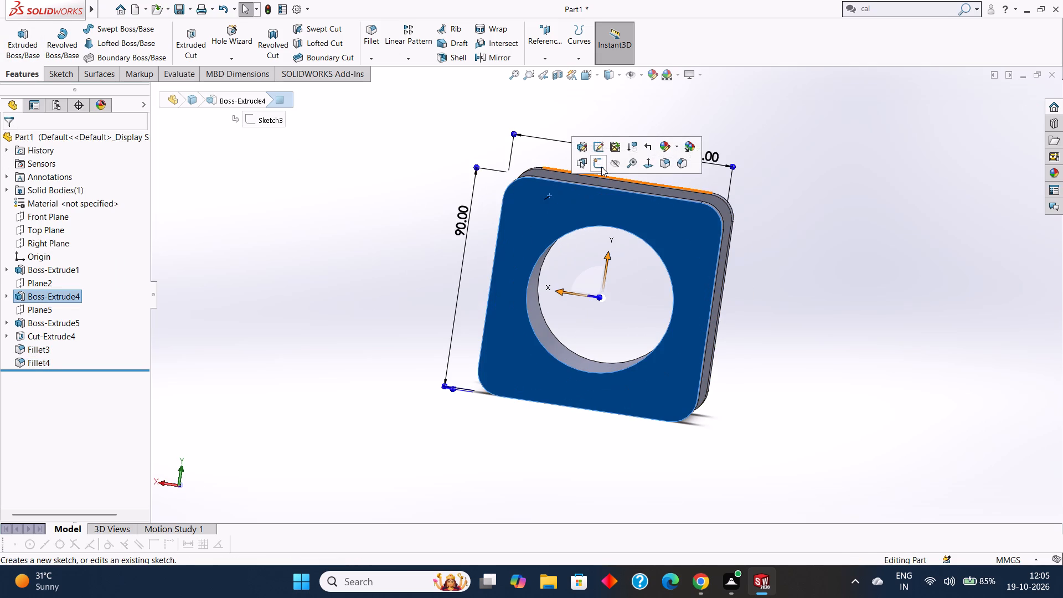
{"action": "left_click", "coordinate": [599, 166]}
{"action": "key", "text": "ctrl+8"}
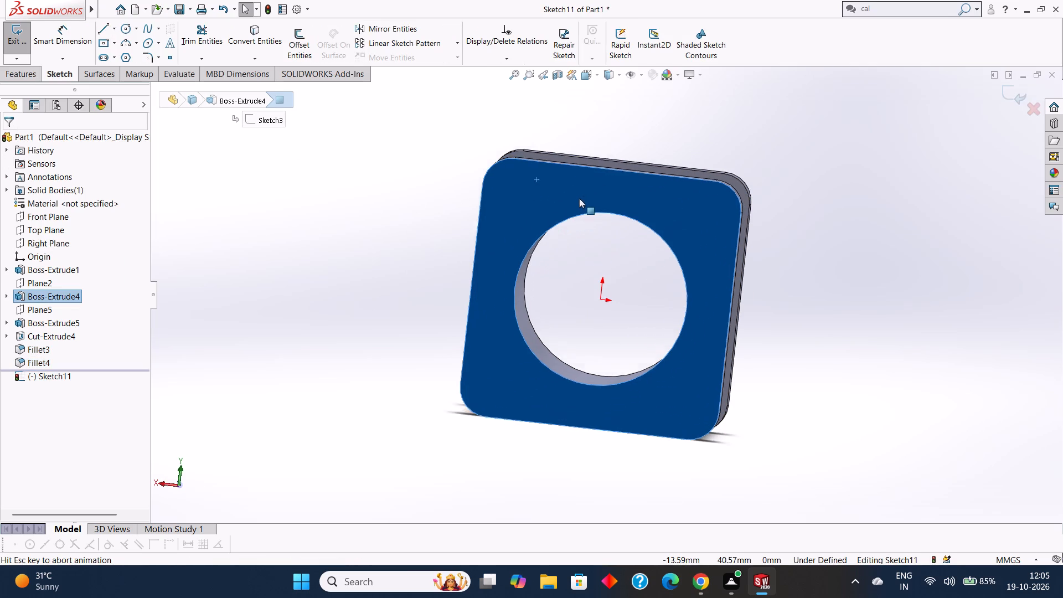
{"action": "key", "text": "Escape"}
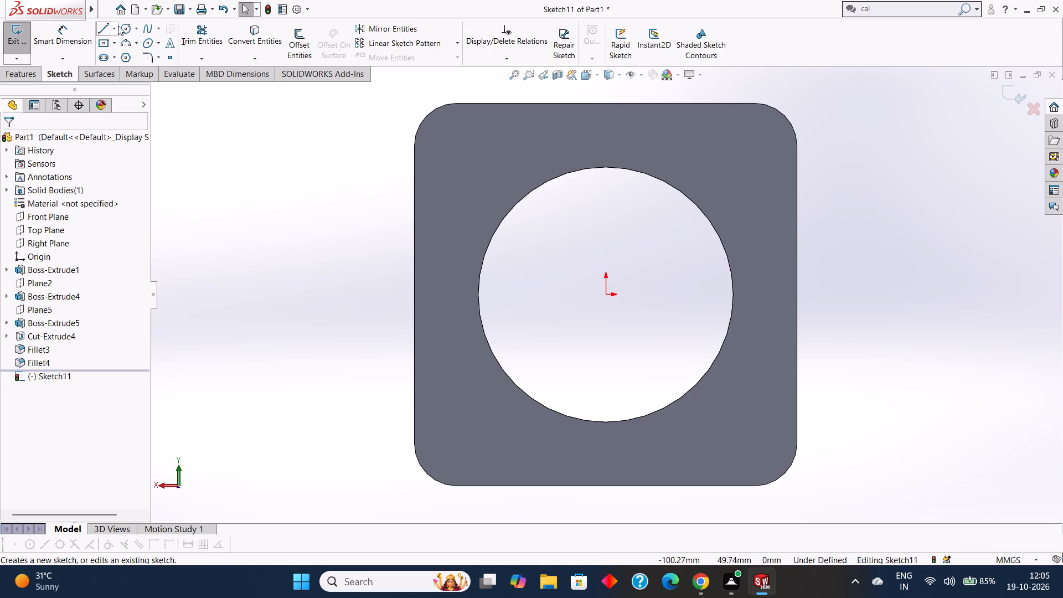
{"action": "left_click", "coordinate": [120, 27]}
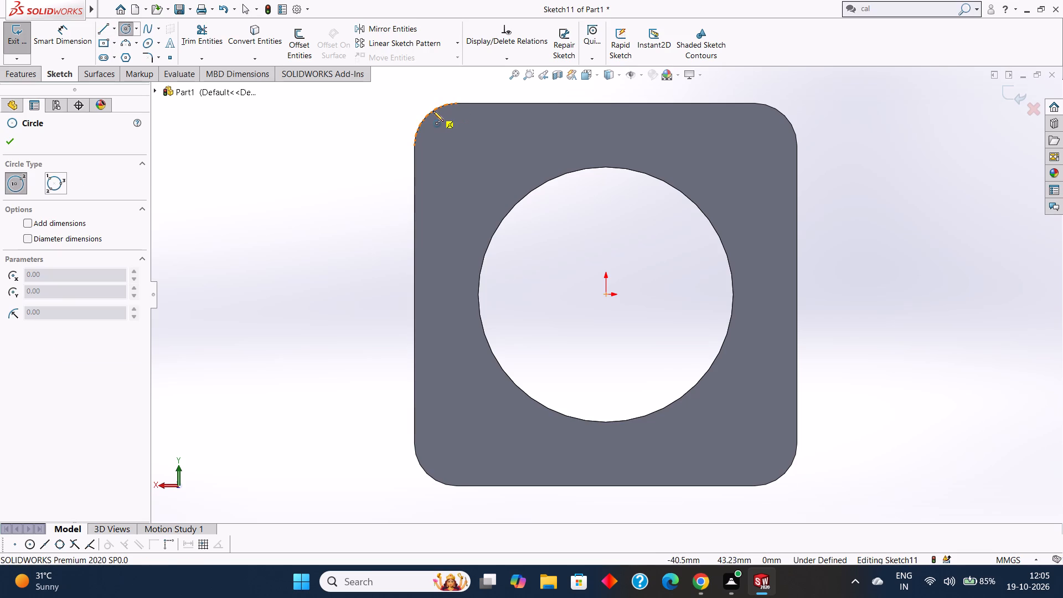
{"action": "left_click_drag", "start_coordinate": [457, 145], "coordinate": [467, 168]}
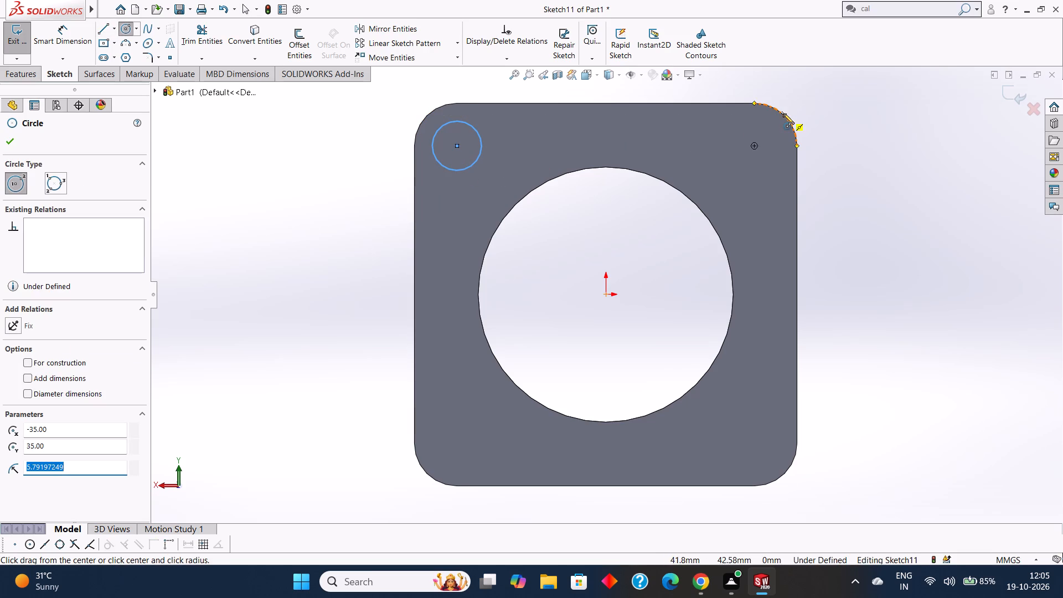
{"action": "left_click_drag", "start_coordinate": [755, 145], "coordinate": [759, 167]}
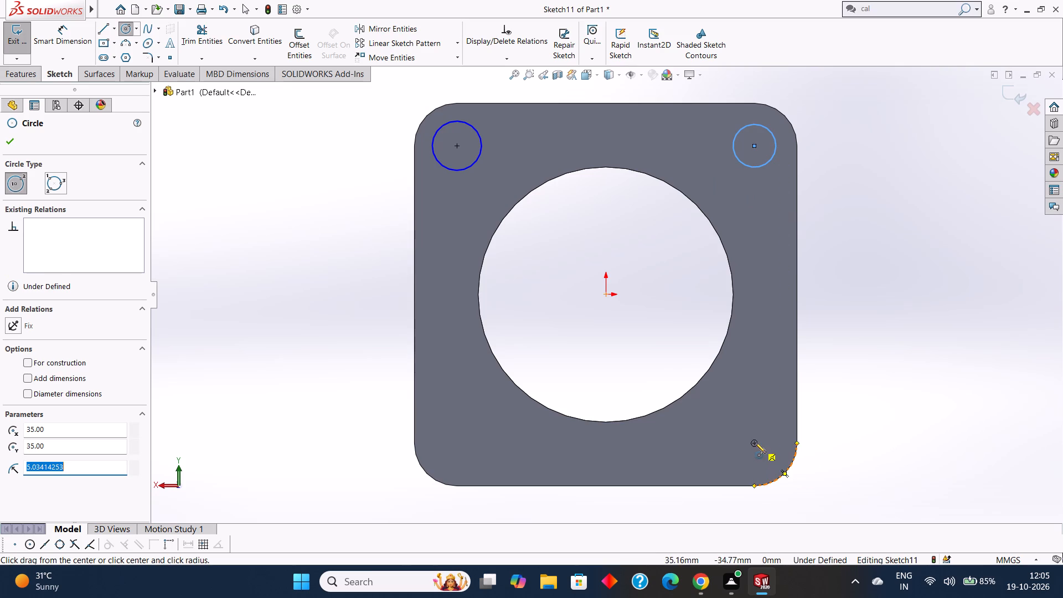
{"action": "left_click_drag", "start_coordinate": [755, 442], "coordinate": [770, 460]}
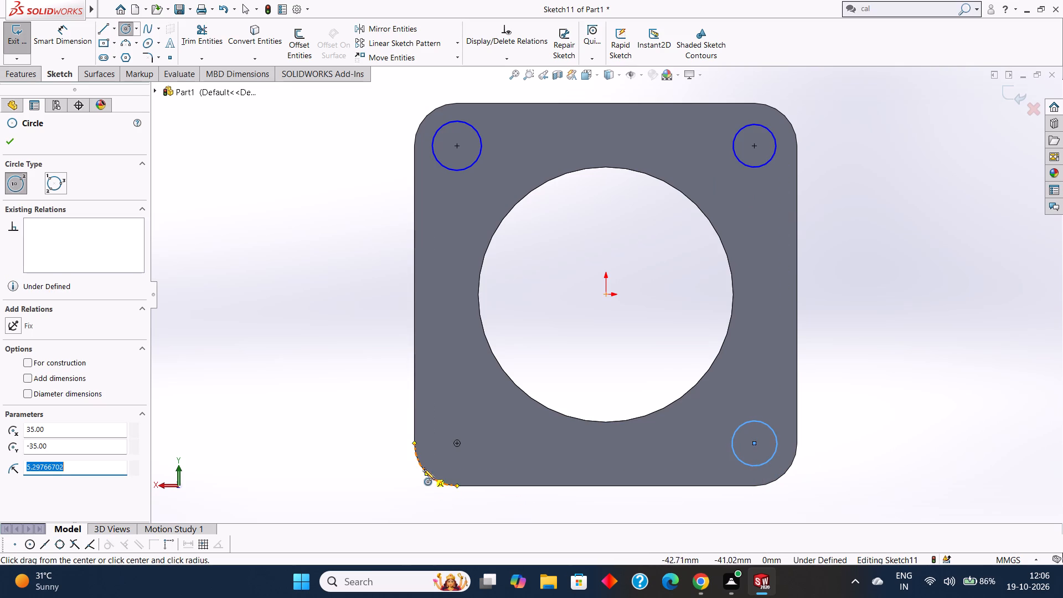
{"action": "left_click_drag", "start_coordinate": [456, 442], "coordinate": [472, 457]}
{"action": "left_click", "coordinate": [9, 140]}
Dimension the two upper corner circles of the flange sketch to 8.50 mm diameter each.
{"action": "left_click", "coordinate": [54, 39]}
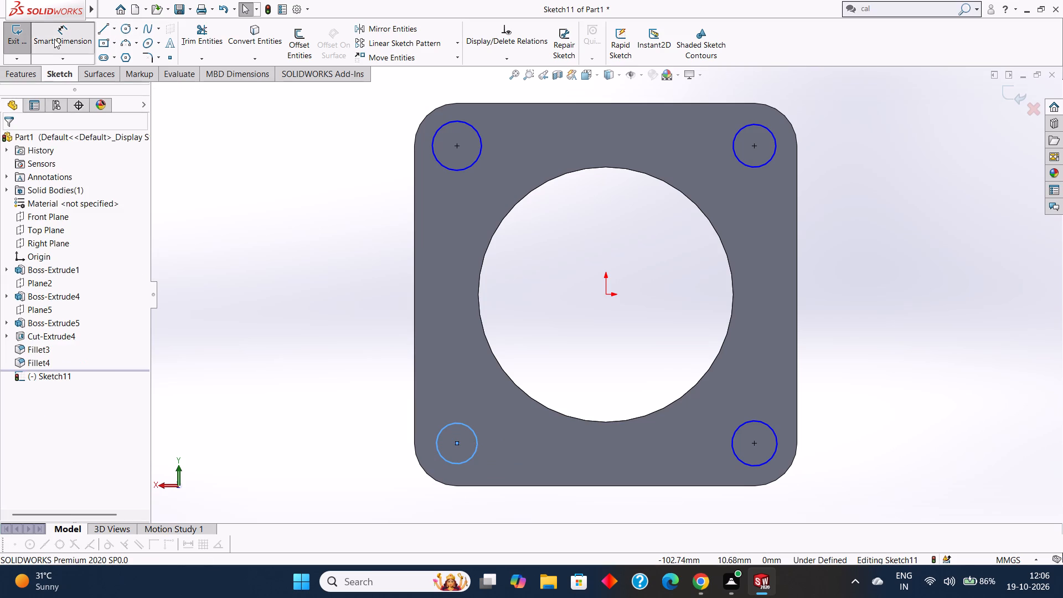
{"action": "scroll", "coordinate": [441, 158], "scroll_direction": "up", "scroll_amount": 1}
{"action": "left_click", "coordinate": [488, 151]}
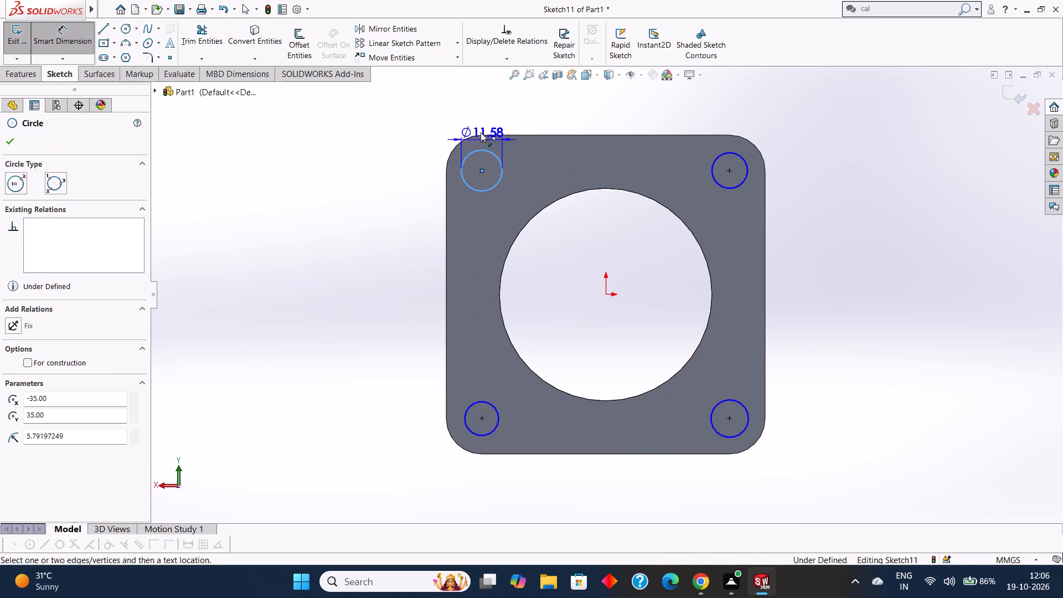
{"action": "left_click", "coordinate": [482, 109]}
{"action": "type", "text": "8.50"}
{"action": "key", "text": "Return"}
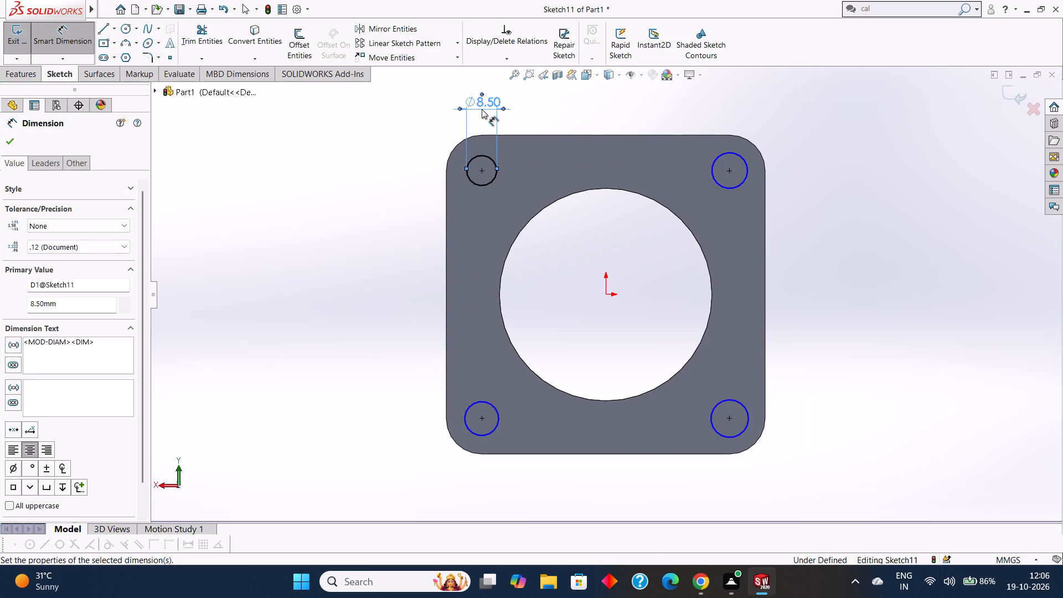
{"action": "left_click", "coordinate": [737, 153]}
{"action": "left_click", "coordinate": [725, 108]}
{"action": "type", "text": "8.50"}
{"action": "key", "text": "Return"}
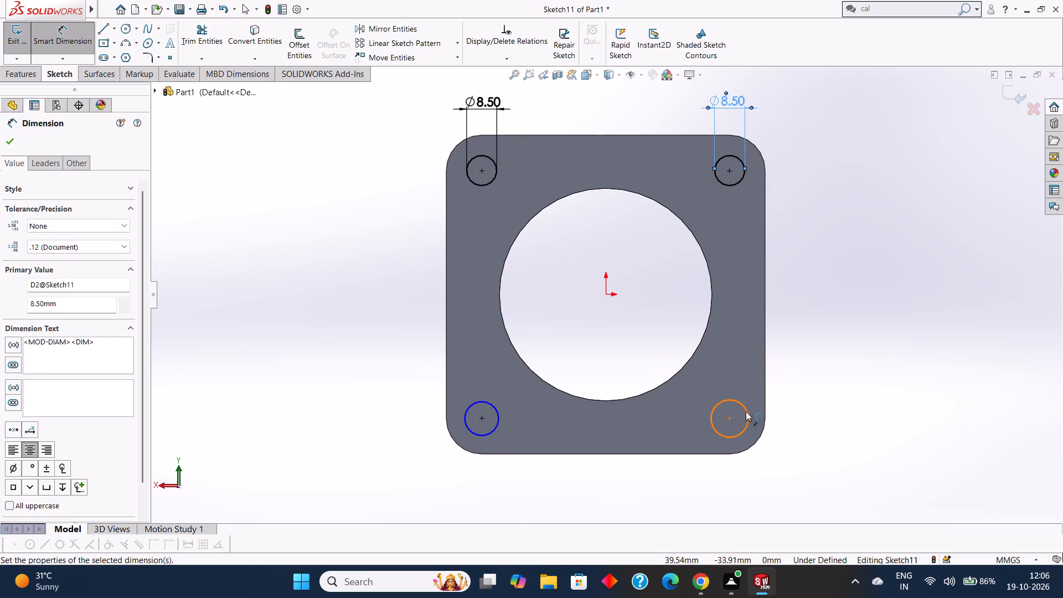
Dimension the two lower corner circles of the flange sketch to 8.50 mm diameter each.
{"action": "left_click", "coordinate": [734, 400]}
{"action": "left_click", "coordinate": [813, 401]}
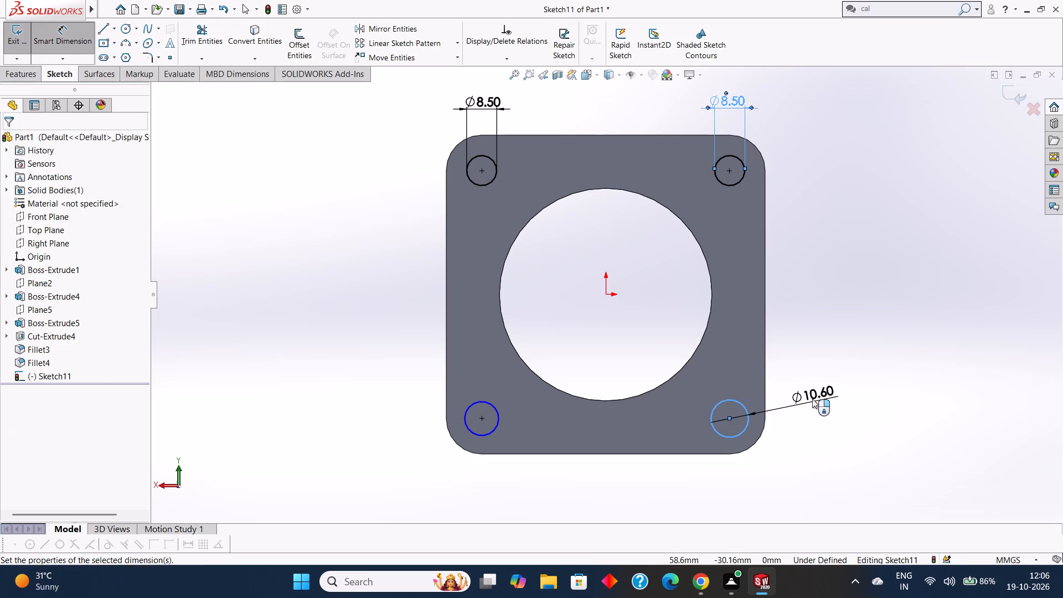
{"action": "type", "text": "8.50"}
{"action": "key", "text": "Return"}
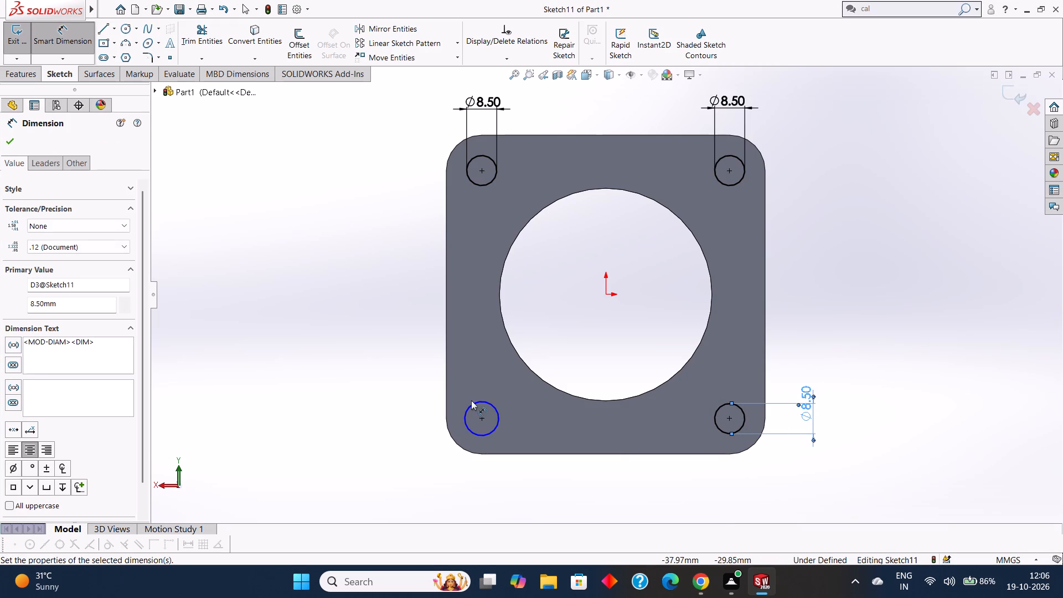
{"action": "left_click", "coordinate": [472, 407]}
{"action": "left_click", "coordinate": [412, 408]}
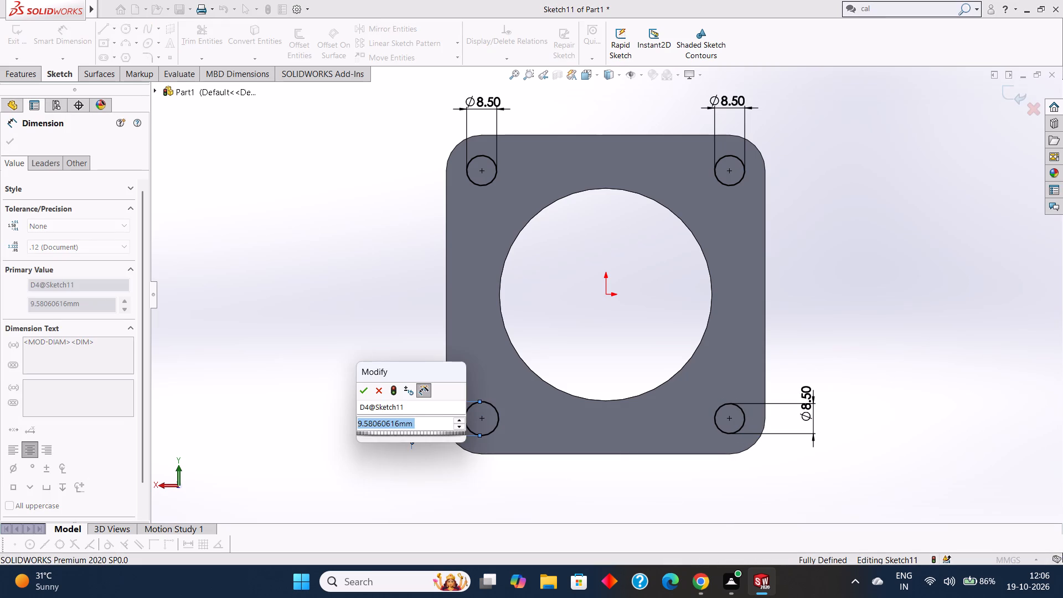
{"action": "type", "text": "8.50"}
{"action": "key", "text": "Return"}
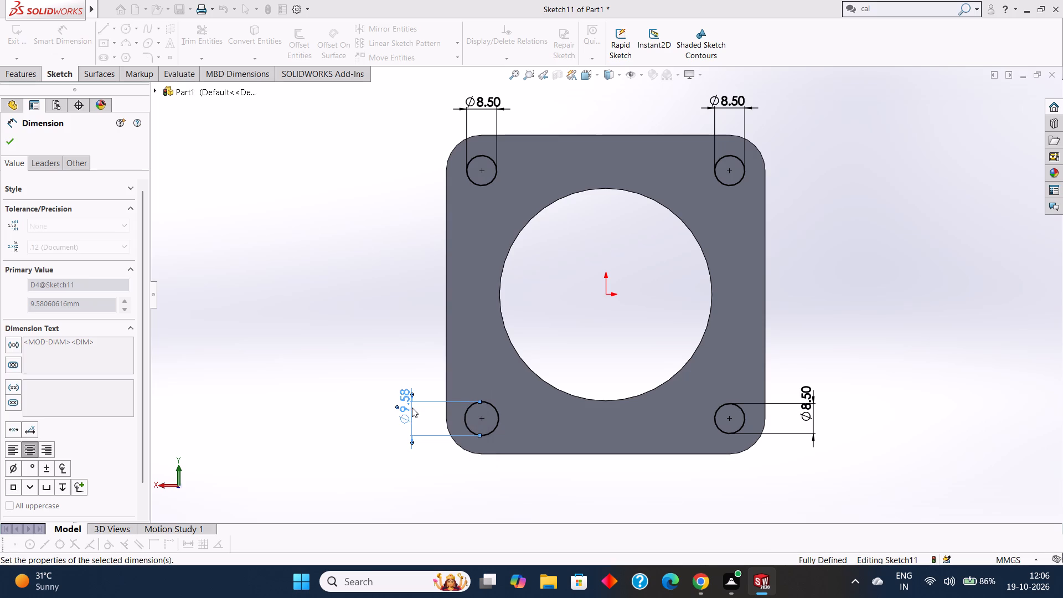
{"action": "left_click", "coordinate": [18, 143]}
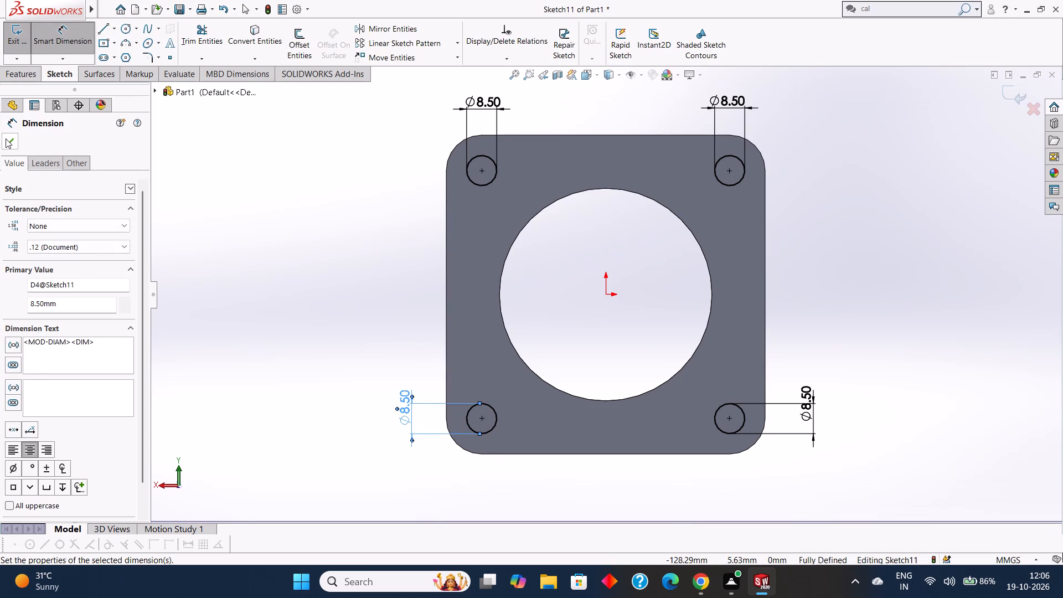
{"action": "left_click", "coordinate": [6, 138]}
Extrude-cut the four 8.50 mm circles Blind, 12 mm deep, through the Boss-Extrude4 flange.
{"action": "left_click", "coordinate": [16, 73]}
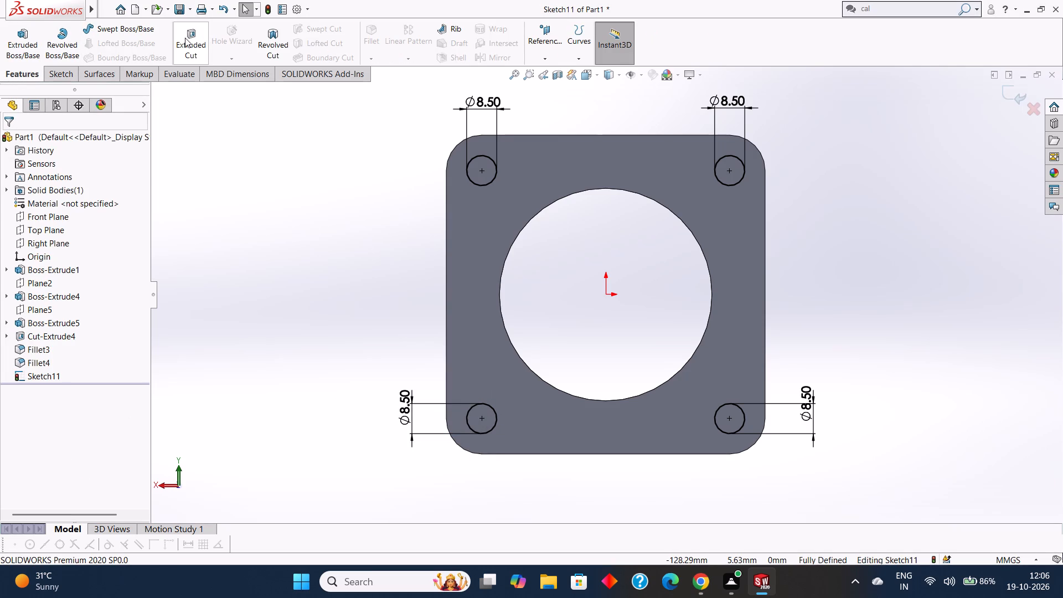
{"action": "left_click", "coordinate": [185, 38]}
{"action": "middle_click_drag", "start_coordinate": [286, 230], "coordinate": [177, 210]}
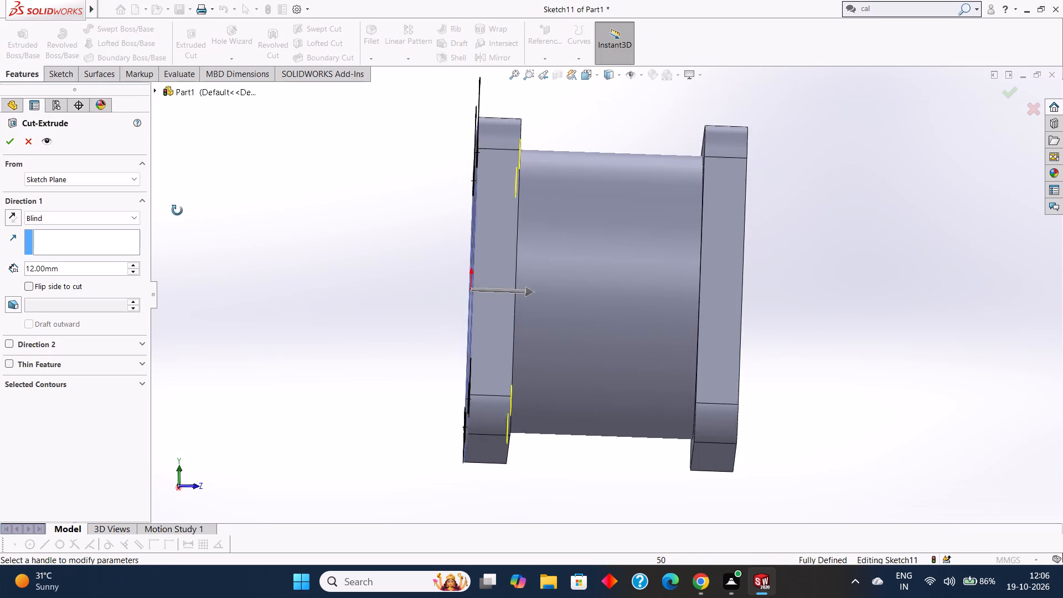
{"action": "middle_click_drag", "start_coordinate": [177, 210], "coordinate": [174, 221]}
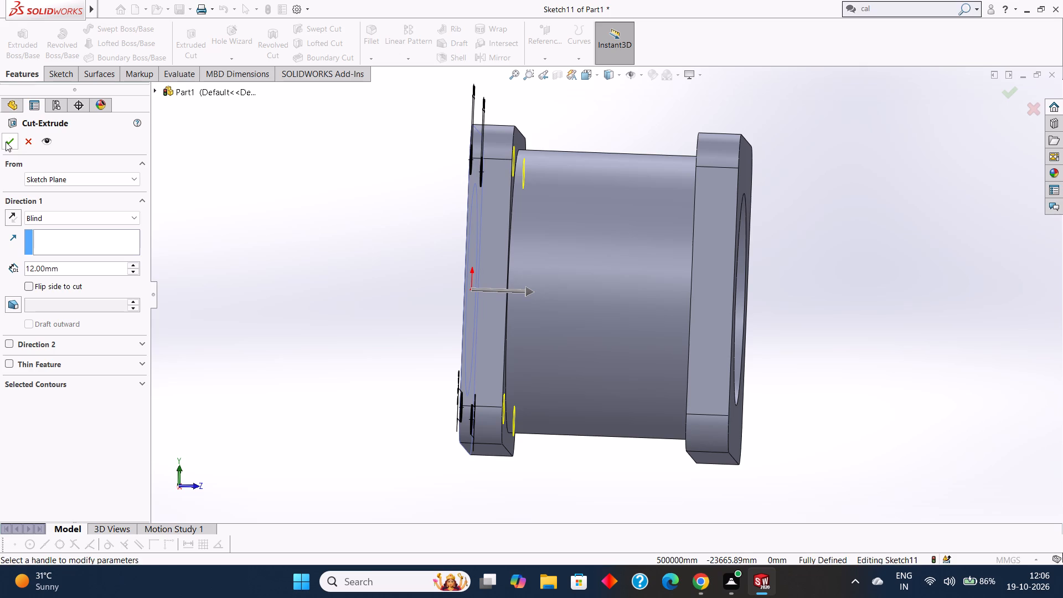
{"action": "left_click", "coordinate": [6, 142]}
{"action": "left_click", "coordinate": [229, 212]}
On the outer face of the undrilled Boss-Extrude5 flange, sketch four circles about 9 to 11 mm in diameter, centred on the corner fillet centres.
{"action": "scroll", "coordinate": [264, 210], "scroll_direction": "up", "scroll_amount": 1}
{"action": "middle_click_drag", "start_coordinate": [264, 210], "coordinate": [351, 248]}
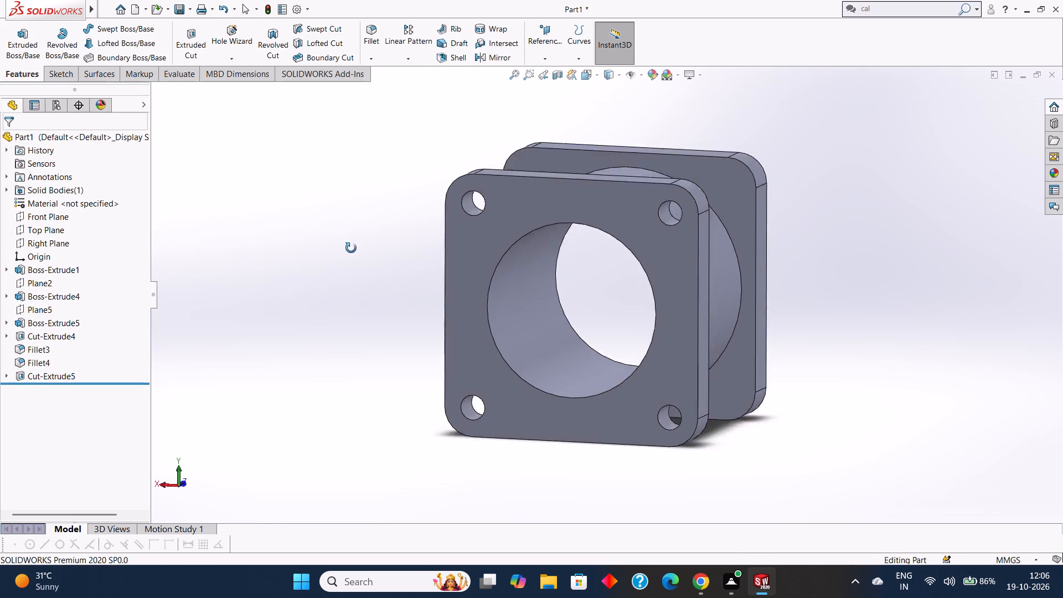
{"action": "middle_click_drag", "start_coordinate": [351, 248], "coordinate": [244, 238]}
{"action": "middle_click_drag", "start_coordinate": [312, 234], "coordinate": [210, 241]}
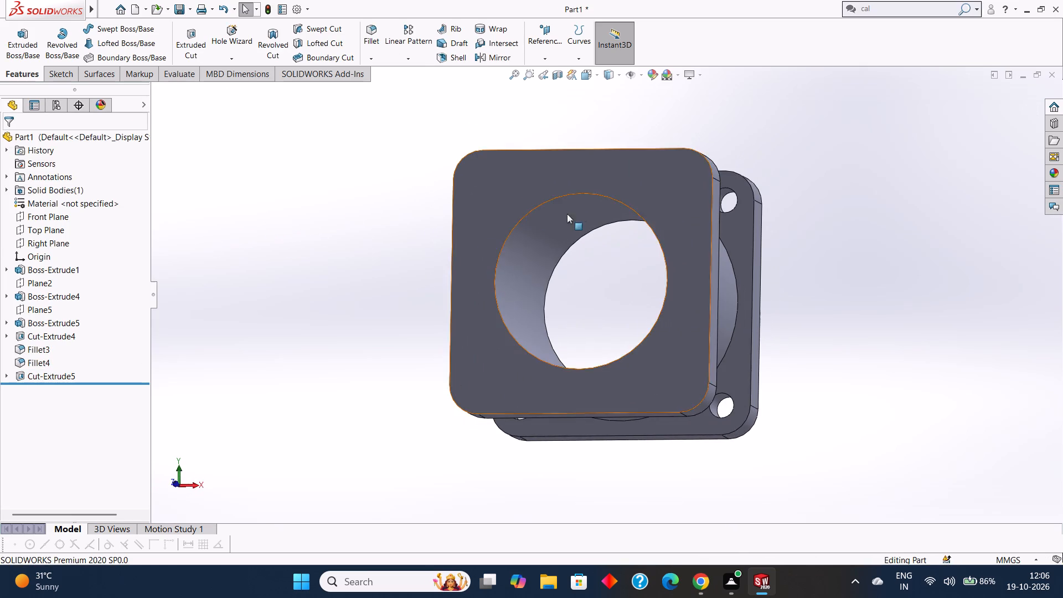
{"action": "right_click", "coordinate": [497, 164]}
{"action": "left_click", "coordinate": [519, 151]}
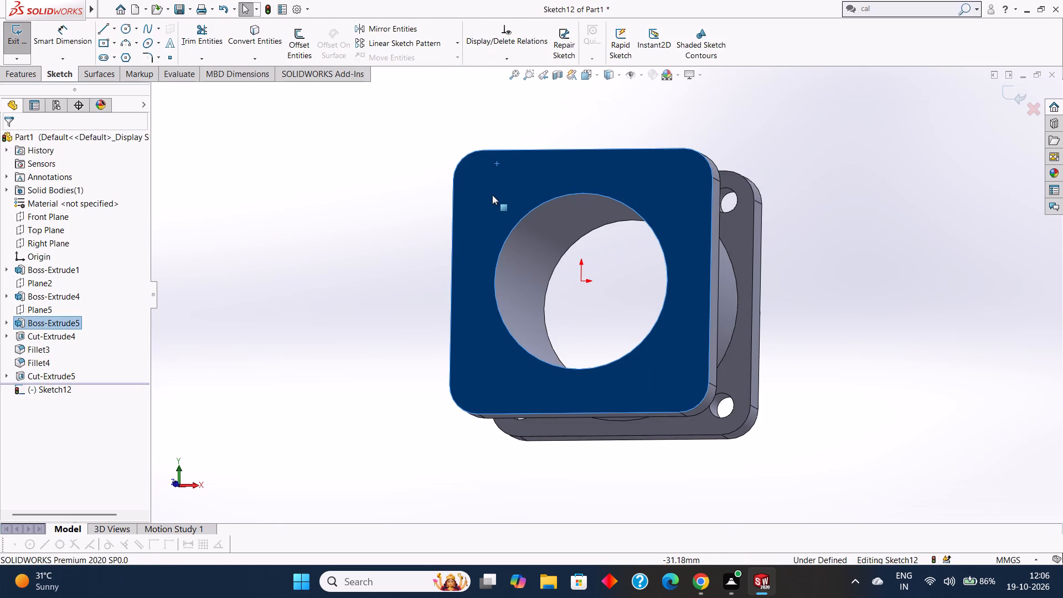
{"action": "key", "text": "ctrl+8"}
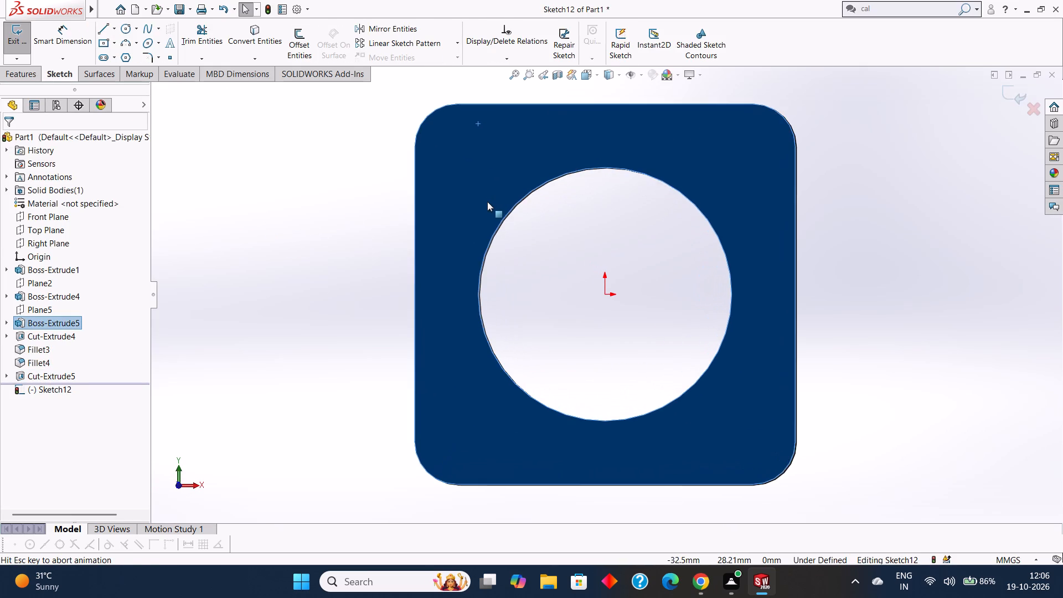
{"action": "key", "text": "Escape"}
{"action": "left_click", "coordinate": [125, 31]}
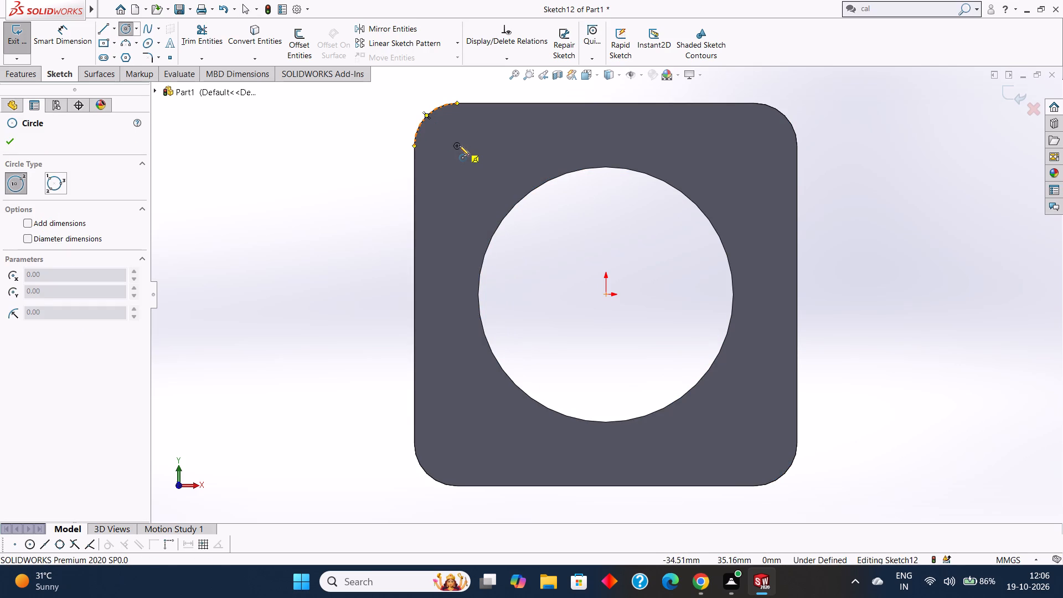
{"action": "left_click_drag", "start_coordinate": [458, 146], "coordinate": [467, 166]}
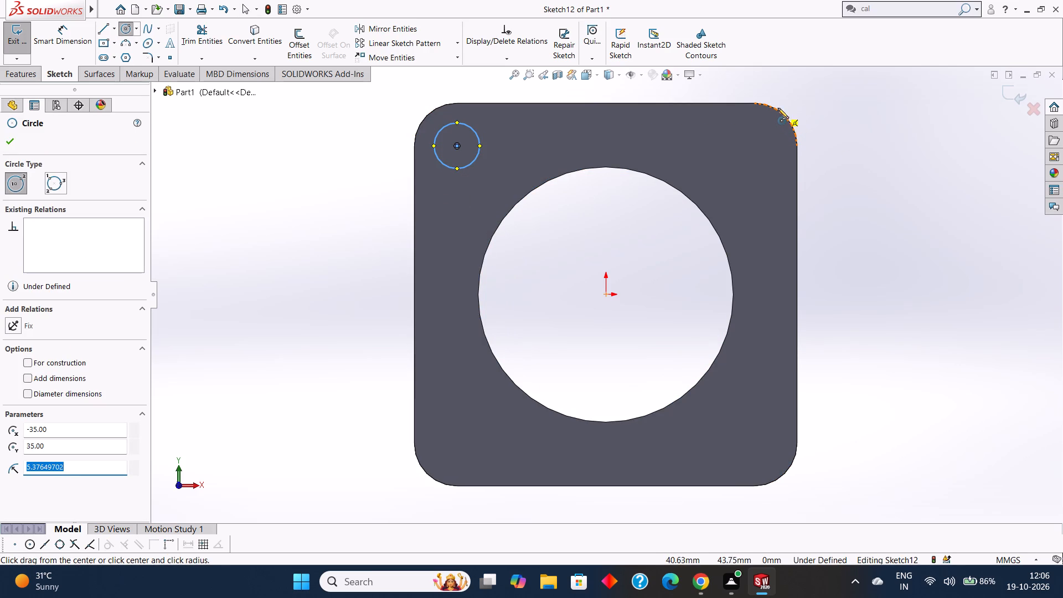
{"action": "left_click_drag", "start_coordinate": [755, 145], "coordinate": [763, 162]}
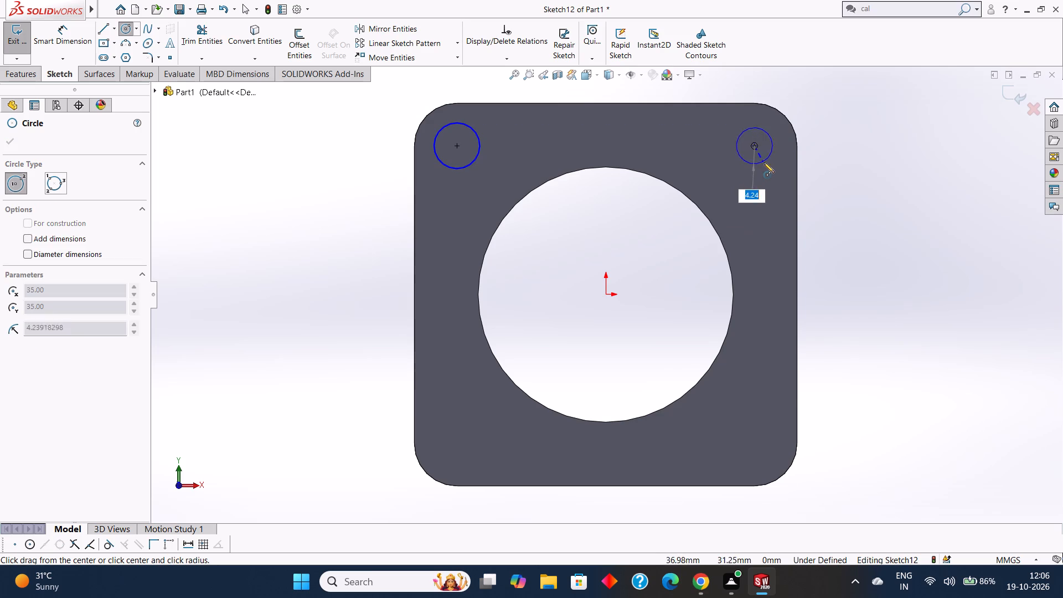
{"action": "left_click_drag", "start_coordinate": [763, 162], "coordinate": [765, 166]}
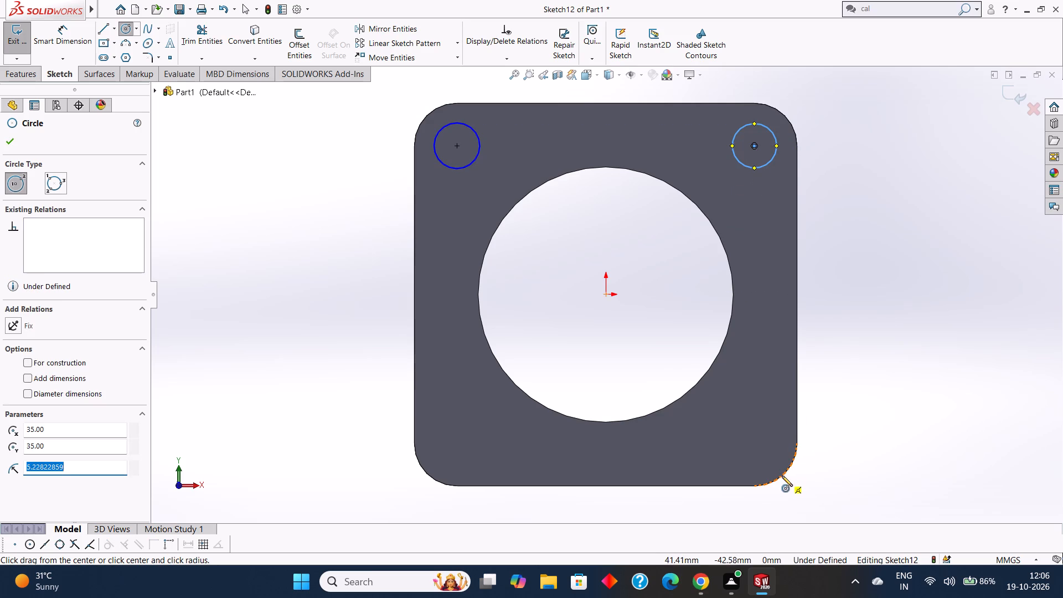
{"action": "left_click_drag", "start_coordinate": [754, 443], "coordinate": [761, 452]}
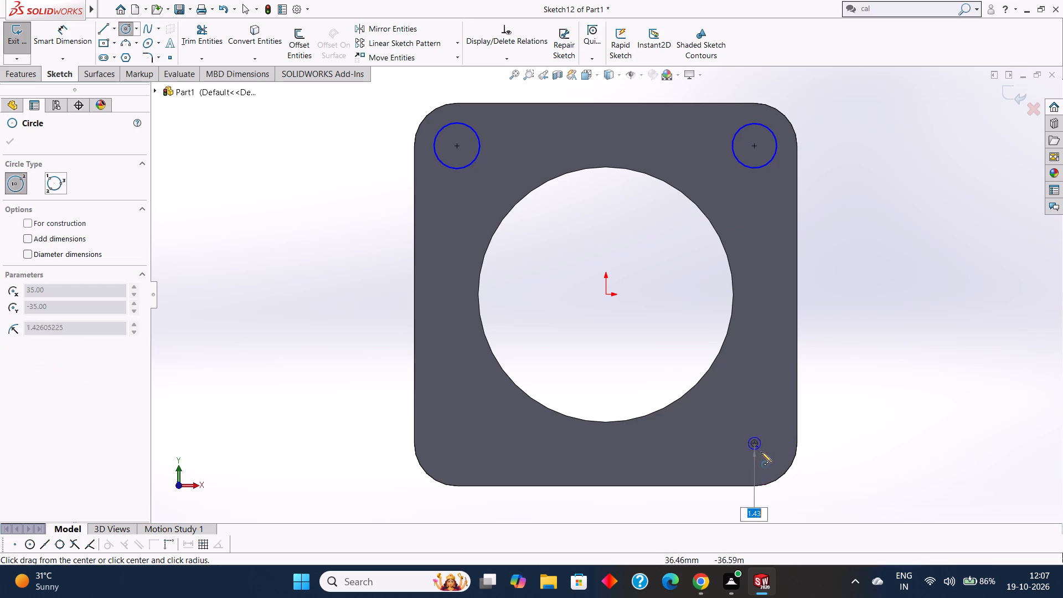
{"action": "left_click_drag", "start_coordinate": [761, 452], "coordinate": [767, 457]}
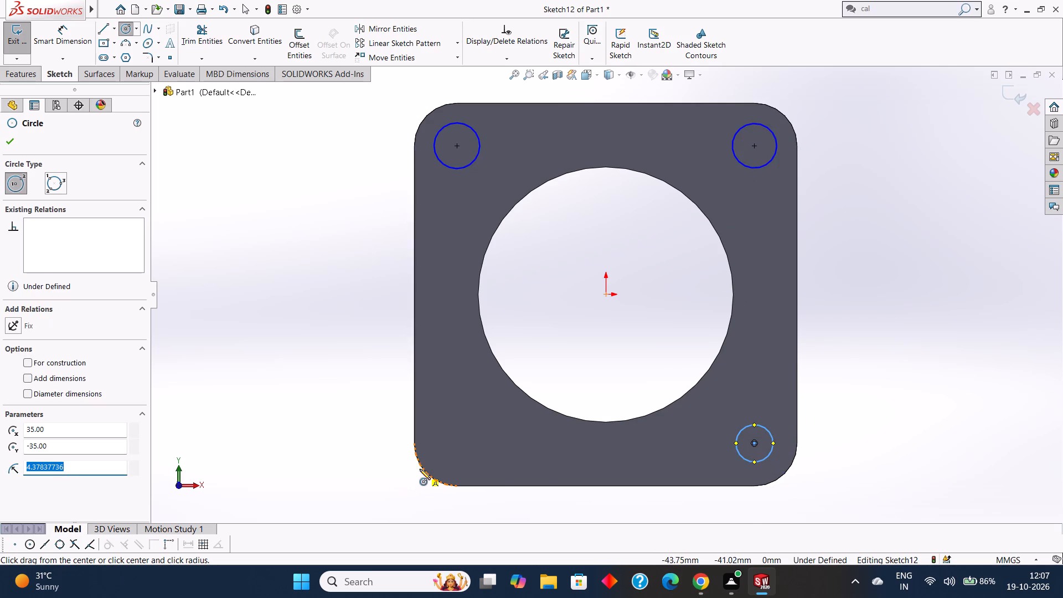
{"action": "left_click_drag", "start_coordinate": [459, 444], "coordinate": [472, 461]}
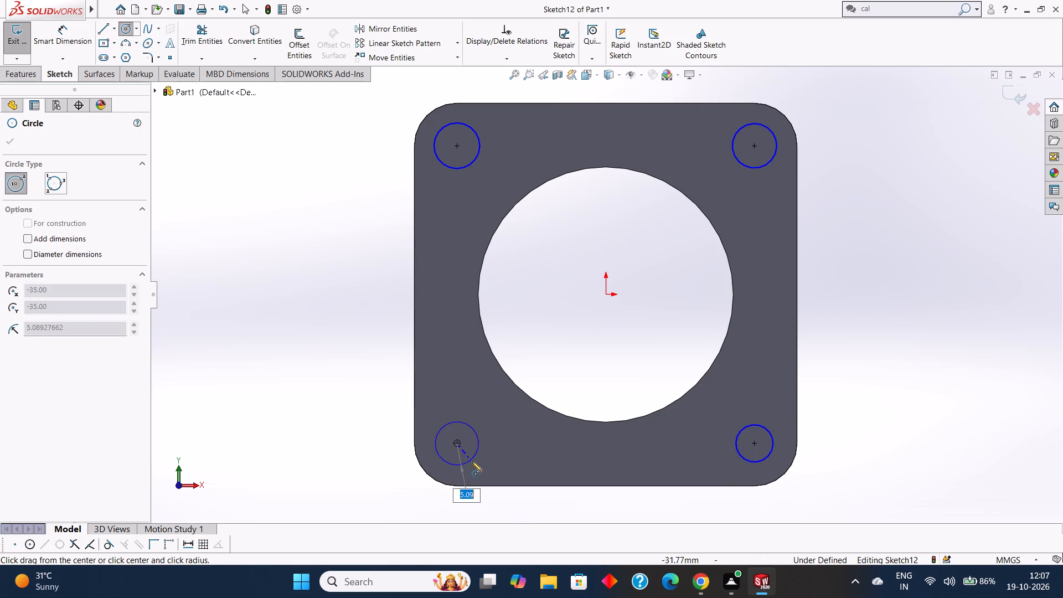
{"action": "left_click_drag", "start_coordinate": [472, 461], "coordinate": [472, 462]}
{"action": "left_click", "coordinate": [4, 137]}
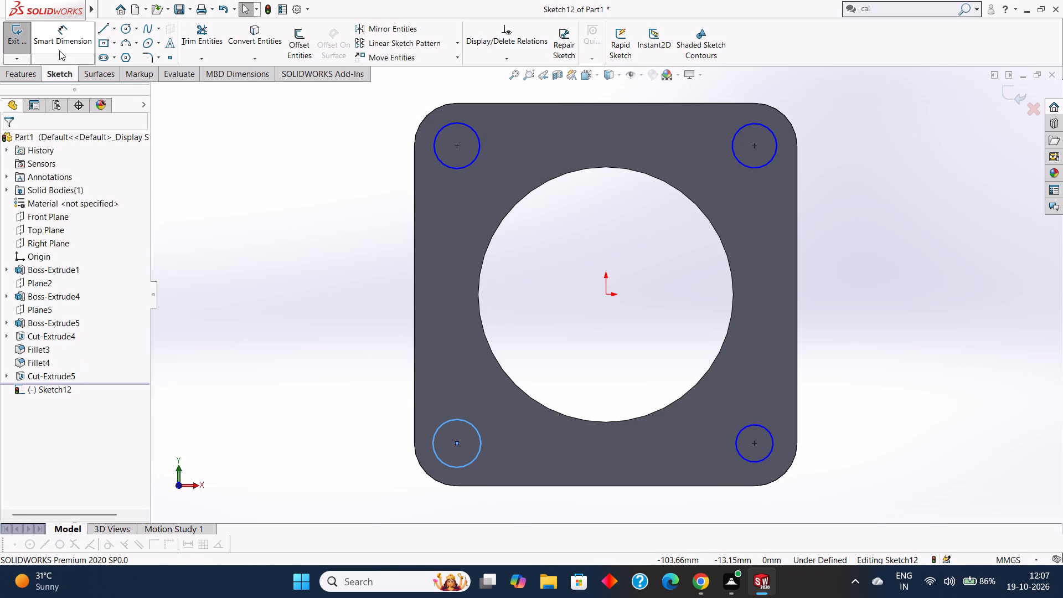
Dimension the two upper corner circles of the Boss-Extrude5 flange sketch to 8.50 mm diameter each.
{"action": "left_click", "coordinate": [64, 42]}
{"action": "scroll", "coordinate": [378, 128], "scroll_direction": "up", "scroll_amount": 2}
{"action": "left_click", "coordinate": [499, 176]}
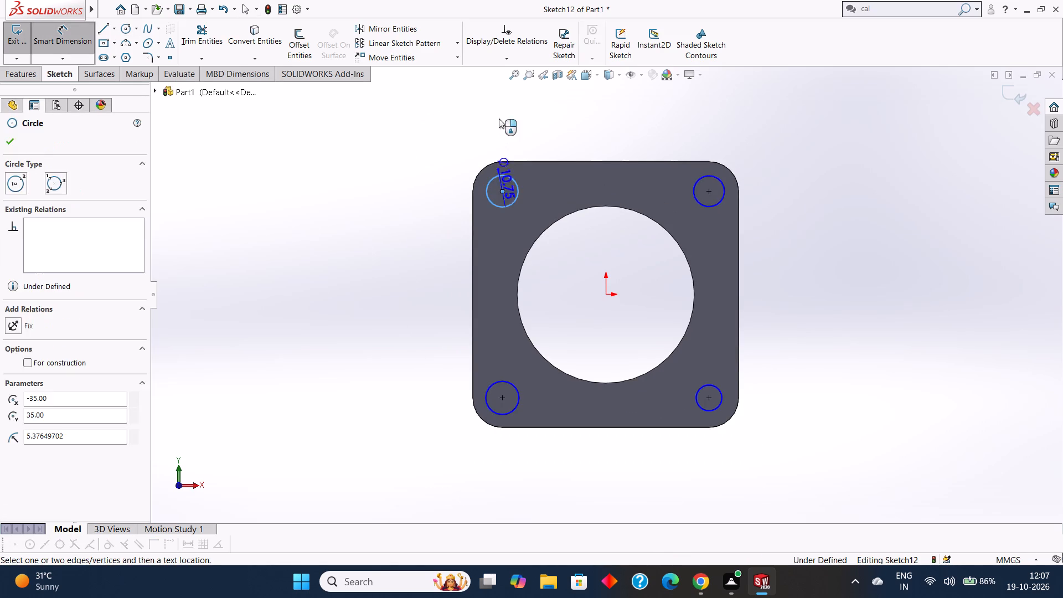
{"action": "left_click", "coordinate": [501, 111]}
{"action": "type", "text": "8.50"}
{"action": "key", "text": "Return"}
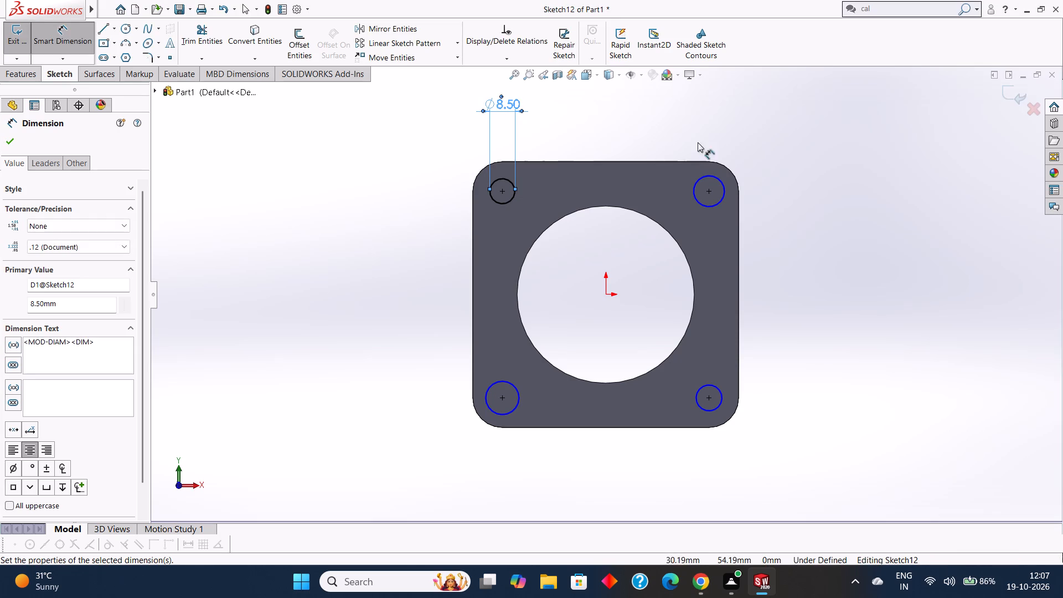
{"action": "left_click", "coordinate": [707, 177]}
{"action": "left_click", "coordinate": [713, 106]}
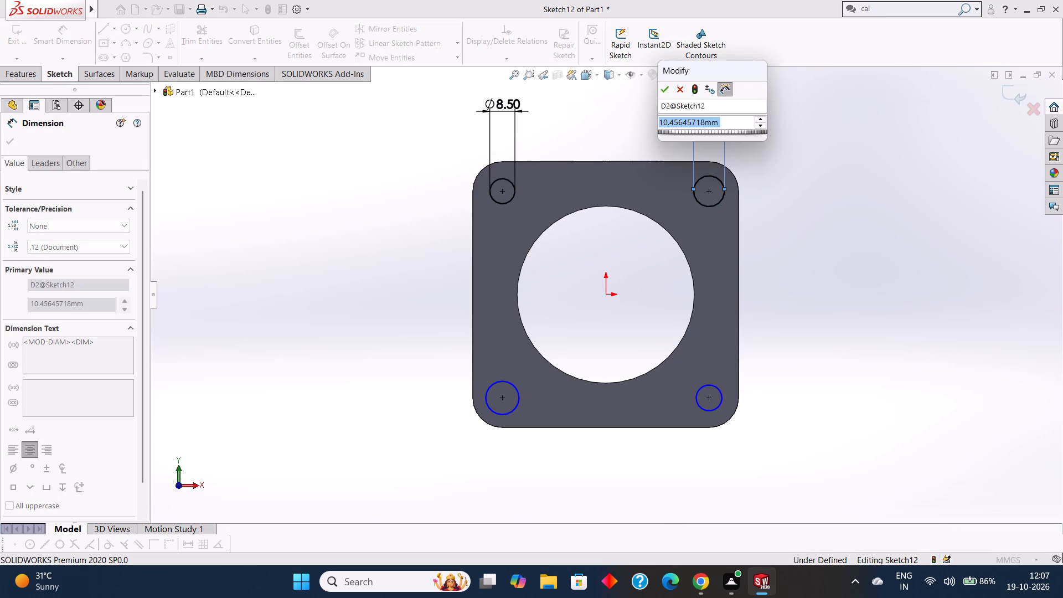
{"action": "key", "text": "BackSpace"}
{"action": "type", "text": "8.50"}
{"action": "key", "text": "Return"}
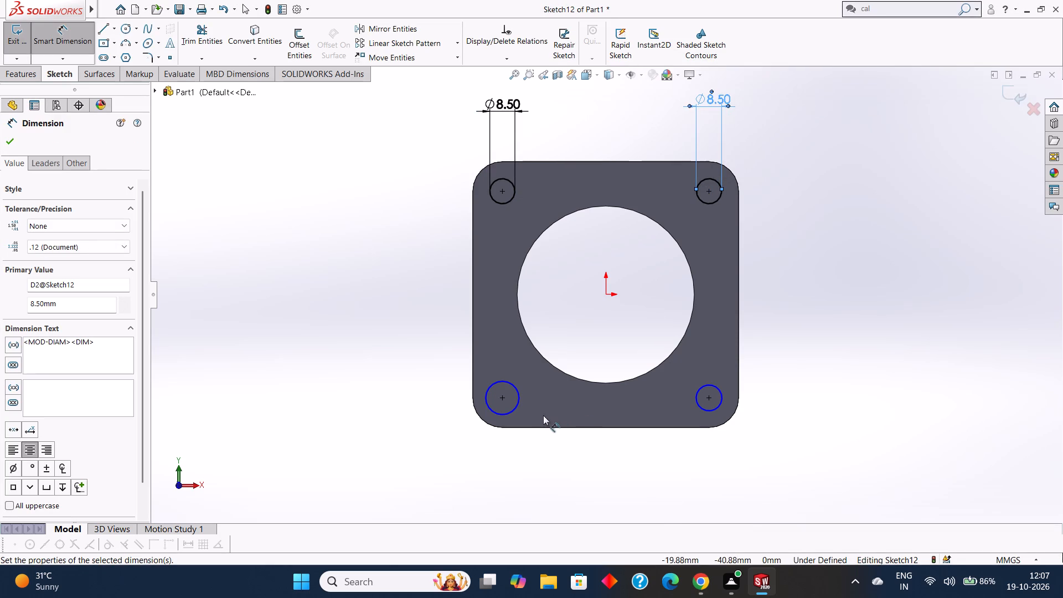
Dimension the two lower corner circles of the flange sketch to 8.50 mm diameter each.
{"action": "left_click", "coordinate": [519, 403]}
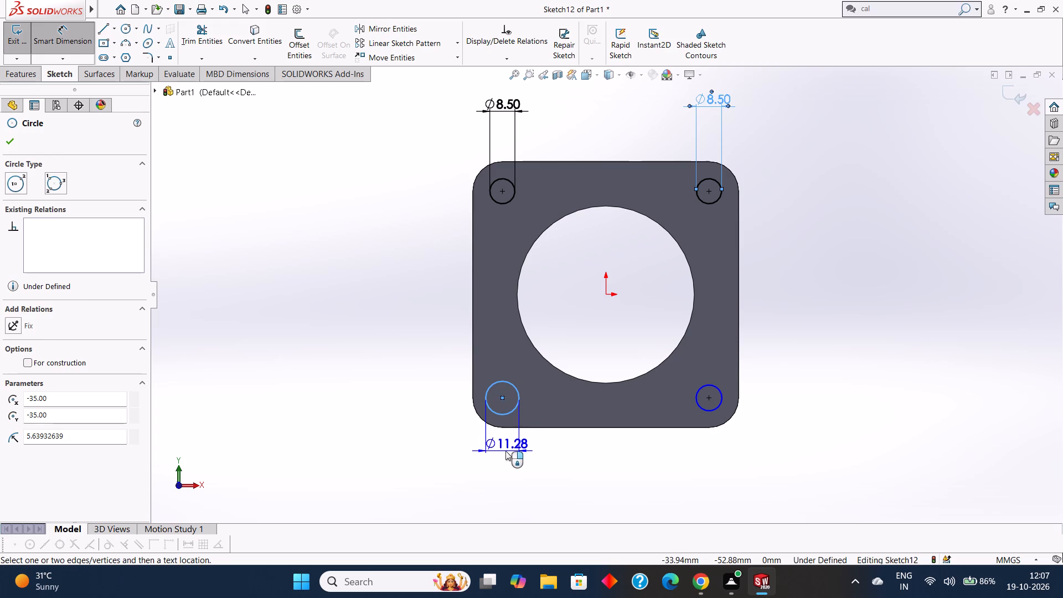
{"action": "left_click", "coordinate": [505, 451]}
{"action": "type", "text": "8.50"}
{"action": "key", "text": "Return"}
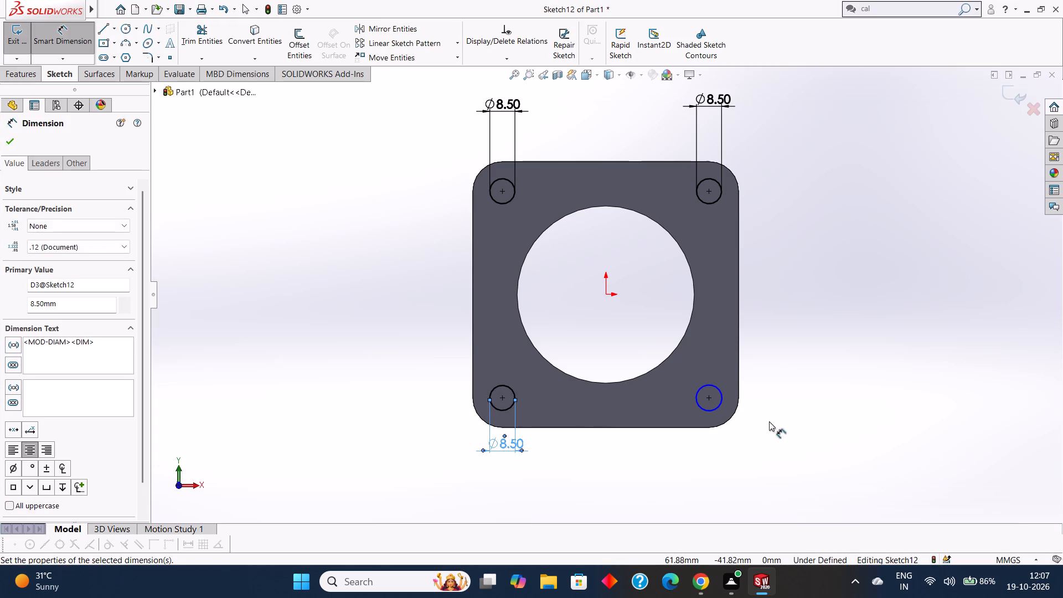
{"action": "left_click", "coordinate": [710, 413]}
{"action": "left_click", "coordinate": [714, 460]}
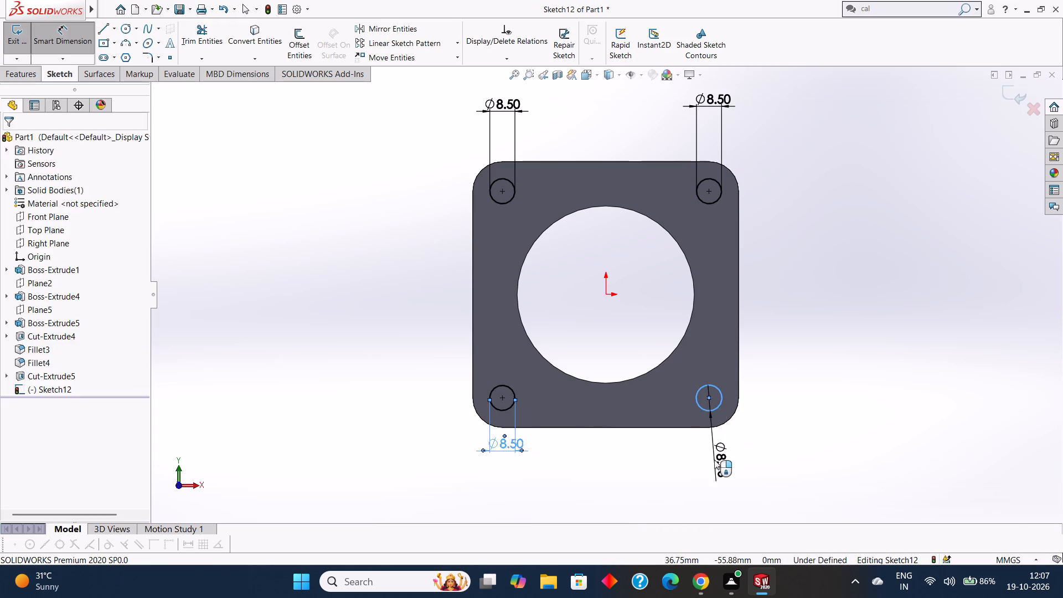
{"action": "key", "text": "BackSpace"}
{"action": "type", "text": "8.50"}
{"action": "key", "text": "Return"}
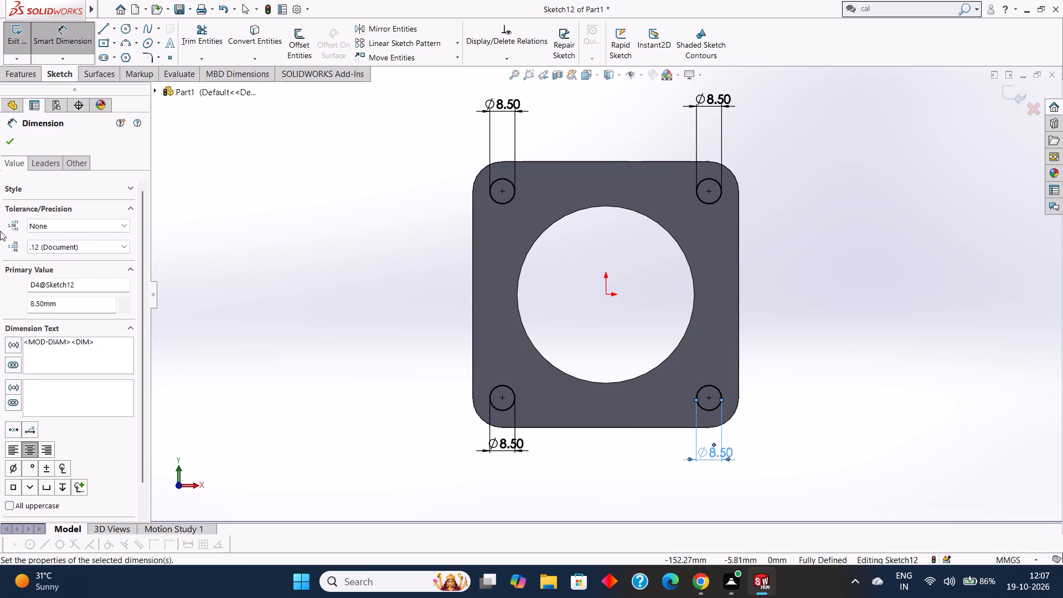
{"action": "left_click", "coordinate": [5, 141]}
Extrude-cut the four 8.50 mm circles Blind, 12 mm deep, through the Boss-Extrude5 flange.
{"action": "left_click", "coordinate": [18, 77]}
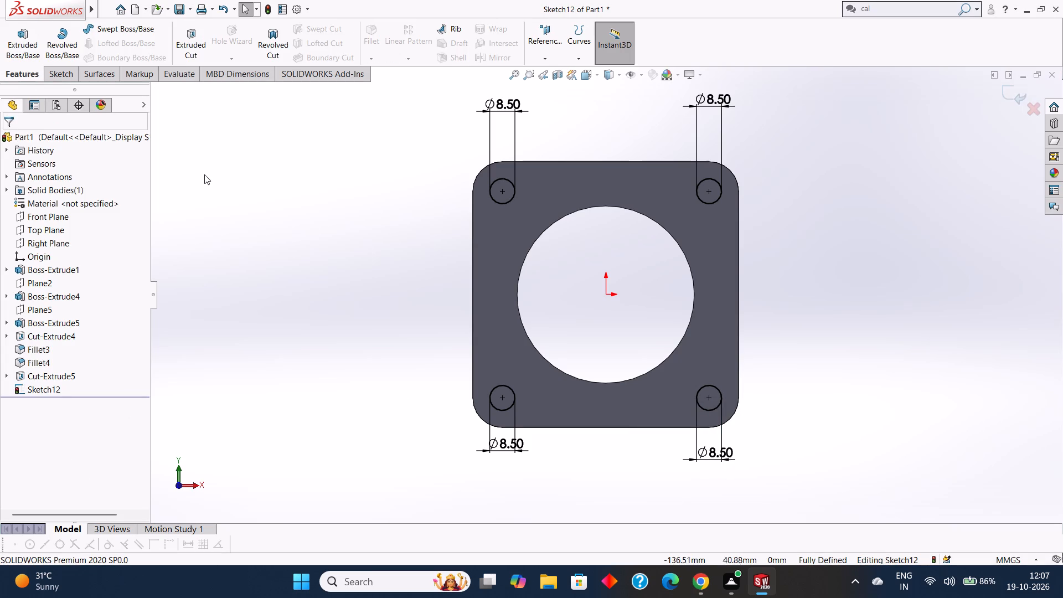
{"action": "middle_click_drag", "start_coordinate": [204, 173], "coordinate": [250, 179]}
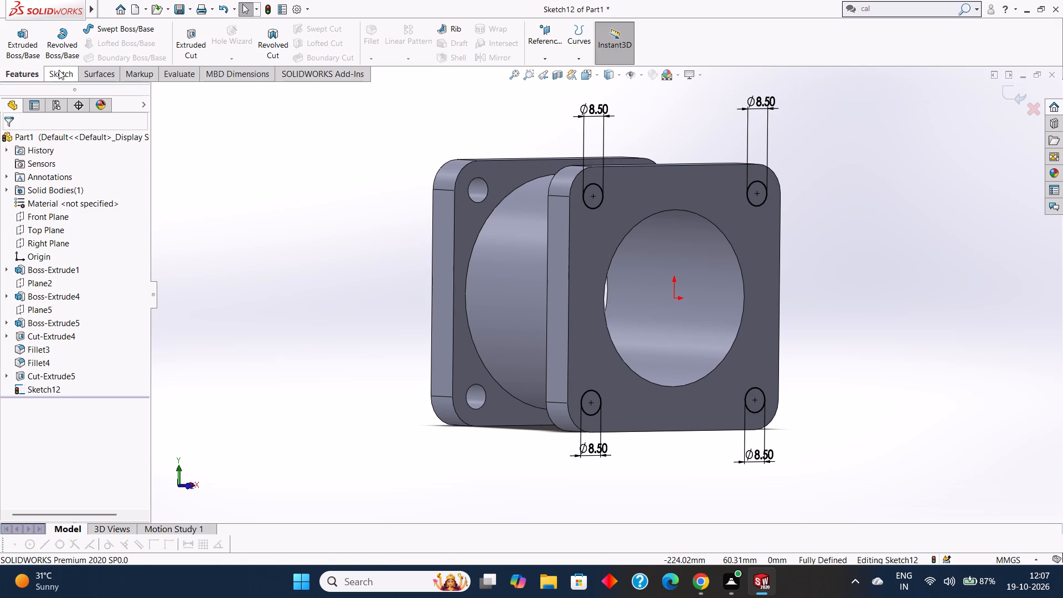
{"action": "left_click", "coordinate": [190, 44]}
{"action": "middle_click_drag", "start_coordinate": [250, 219], "coordinate": [297, 231]}
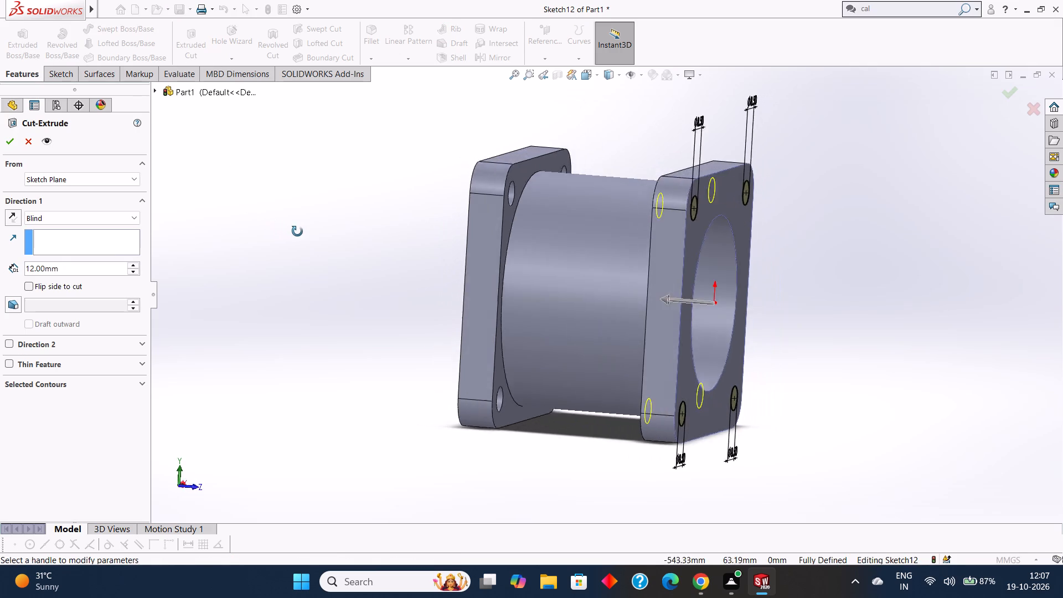
{"action": "middle_click_drag", "start_coordinate": [297, 231], "coordinate": [310, 231]}
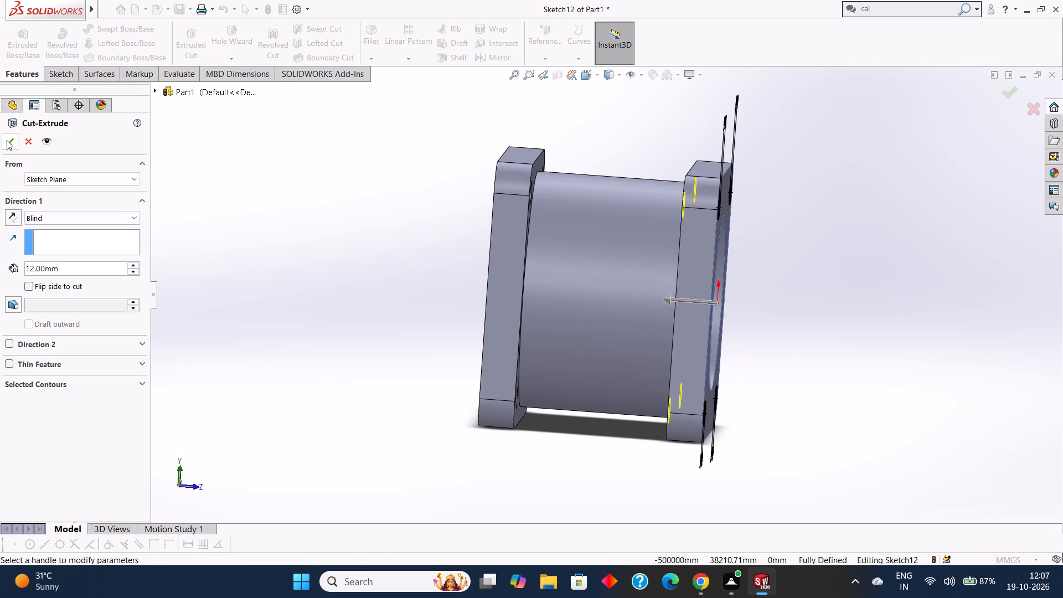
{"action": "left_click", "coordinate": [7, 140]}
{"action": "left_click", "coordinate": [283, 208]}
Examine the finished part from all sides, checking the corner holes and the bore through both flanges.
{"action": "middle_click_drag", "start_coordinate": [322, 209], "coordinate": [344, 218]}
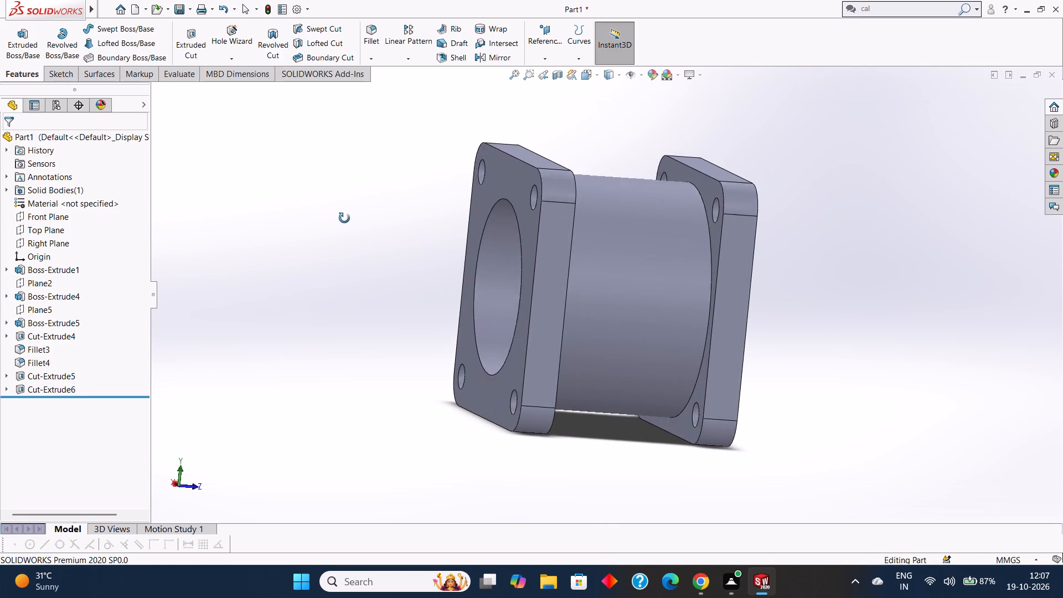
{"action": "middle_click_drag", "start_coordinate": [344, 218], "coordinate": [295, 215]}
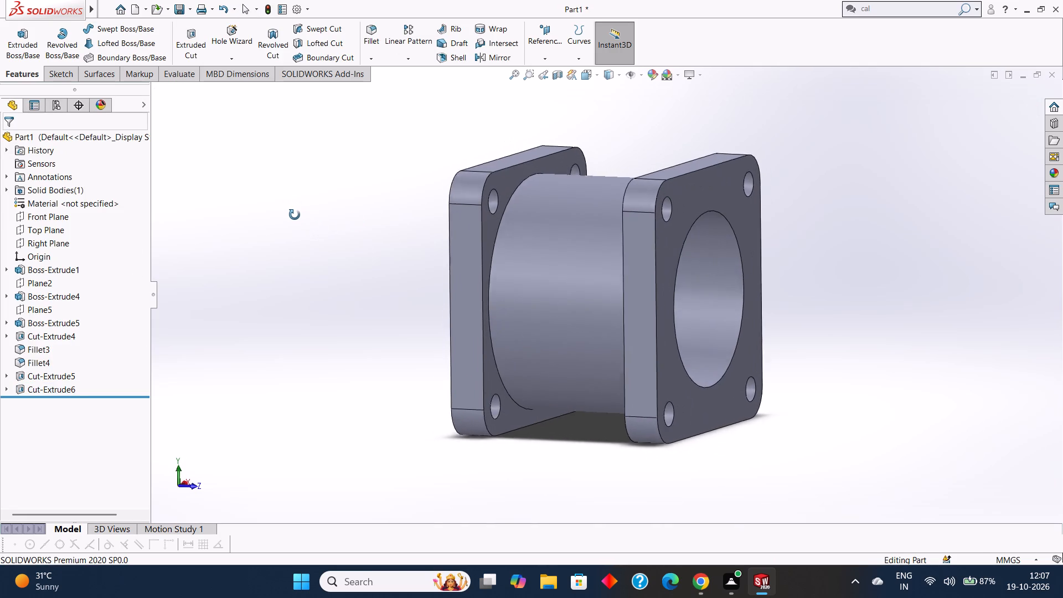
{"action": "middle_click_drag", "start_coordinate": [295, 215], "coordinate": [276, 205]}
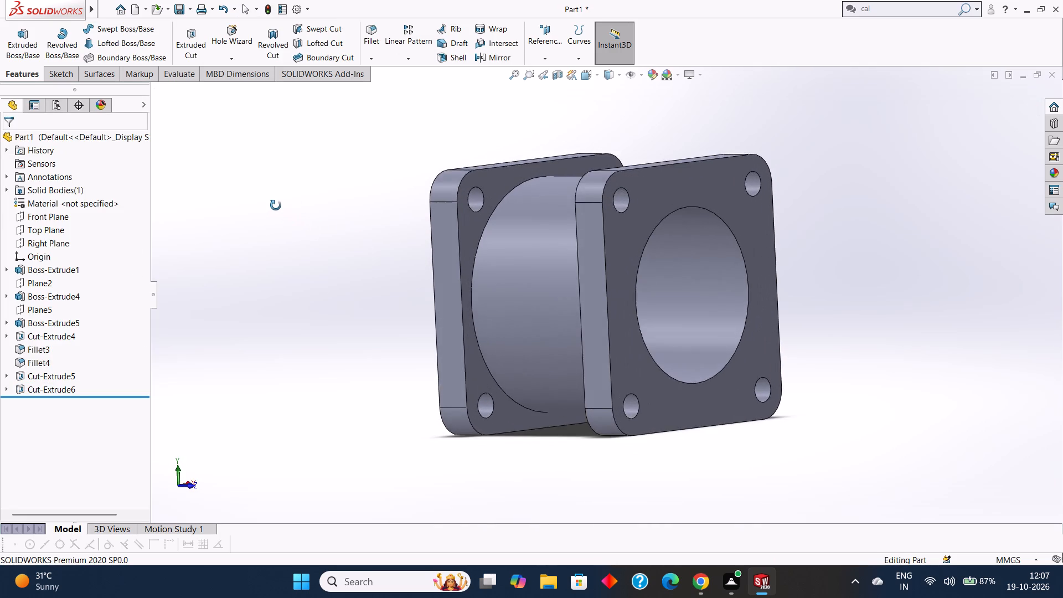
{"action": "middle_click_drag", "start_coordinate": [276, 205], "coordinate": [264, 164]}
{"action": "middle_click_drag", "start_coordinate": [316, 275], "coordinate": [293, 213]}
{"action": "middle_click_drag", "start_coordinate": [348, 281], "coordinate": [343, 257]}
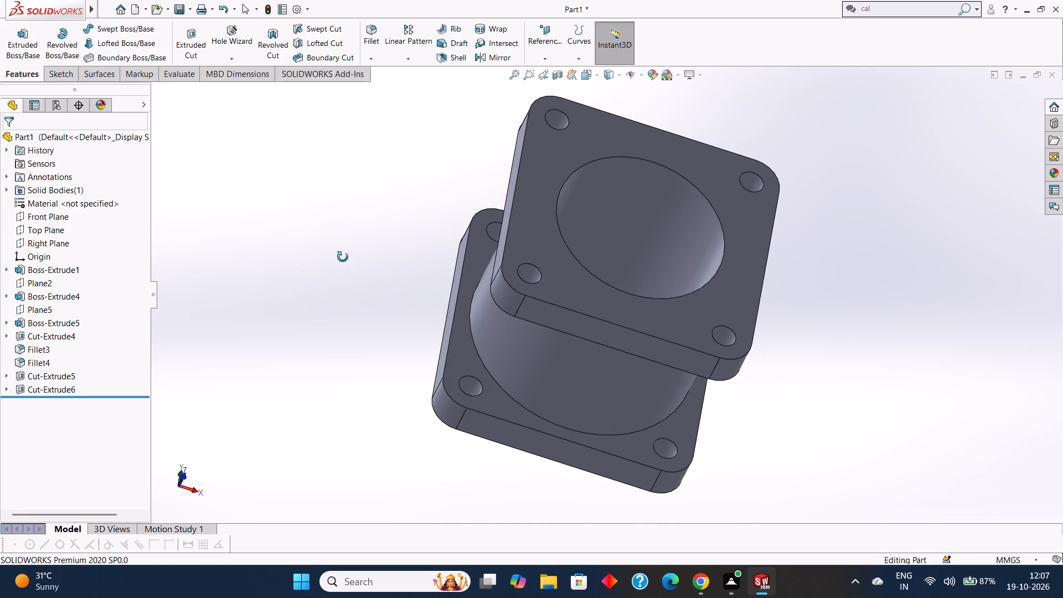
{"action": "middle_click_drag", "start_coordinate": [343, 257], "coordinate": [349, 241]}
{"action": "middle_click_drag", "start_coordinate": [344, 322], "coordinate": [378, 301]}
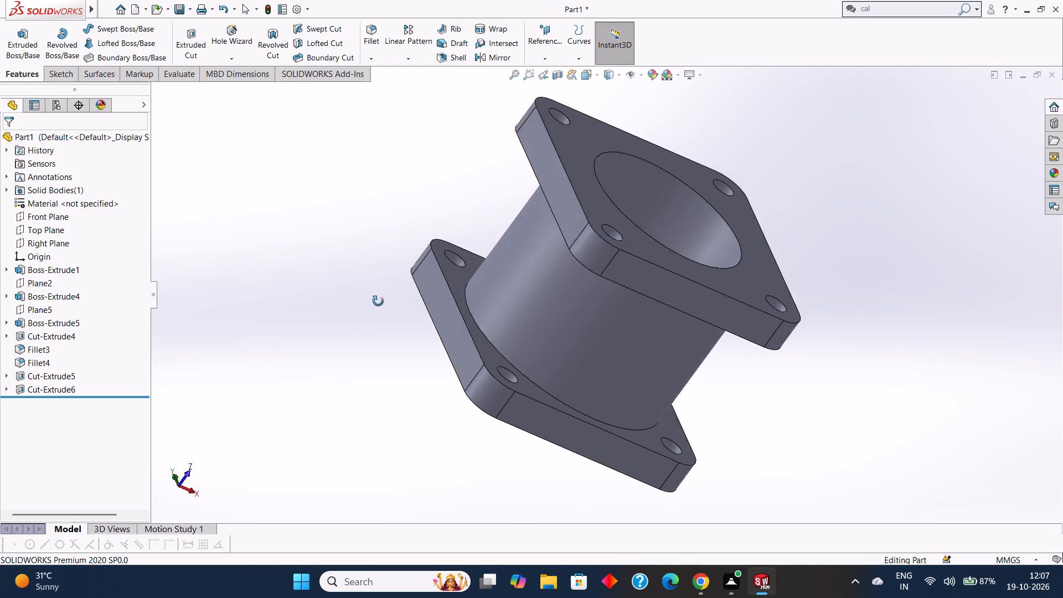
{"action": "middle_click_drag", "start_coordinate": [378, 301], "coordinate": [401, 220]}
{"action": "middle_click_drag", "start_coordinate": [338, 338], "coordinate": [321, 305]}
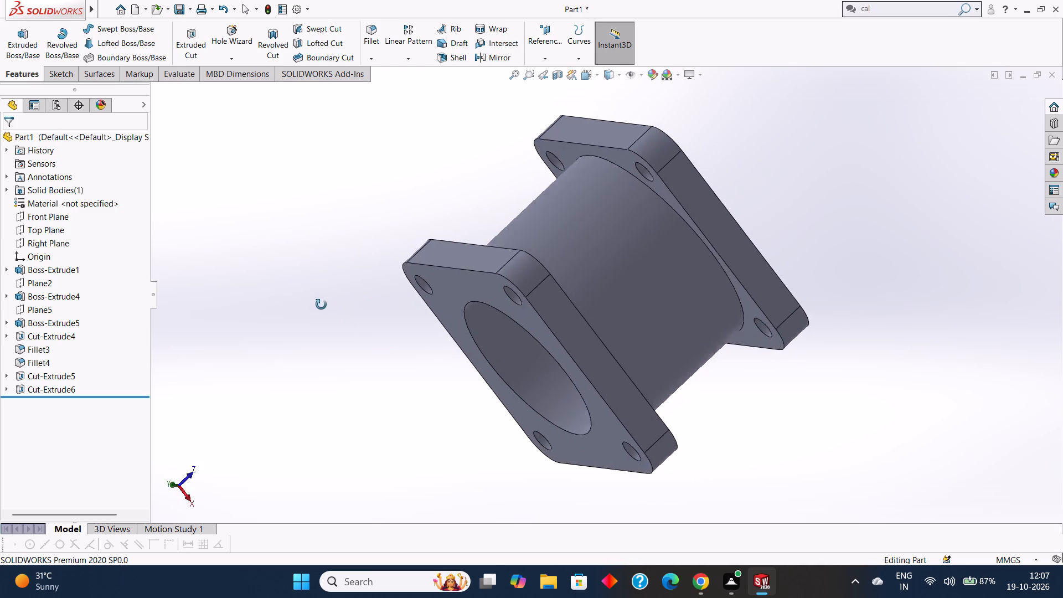
{"action": "middle_click_drag", "start_coordinate": [321, 305], "coordinate": [363, 317]}
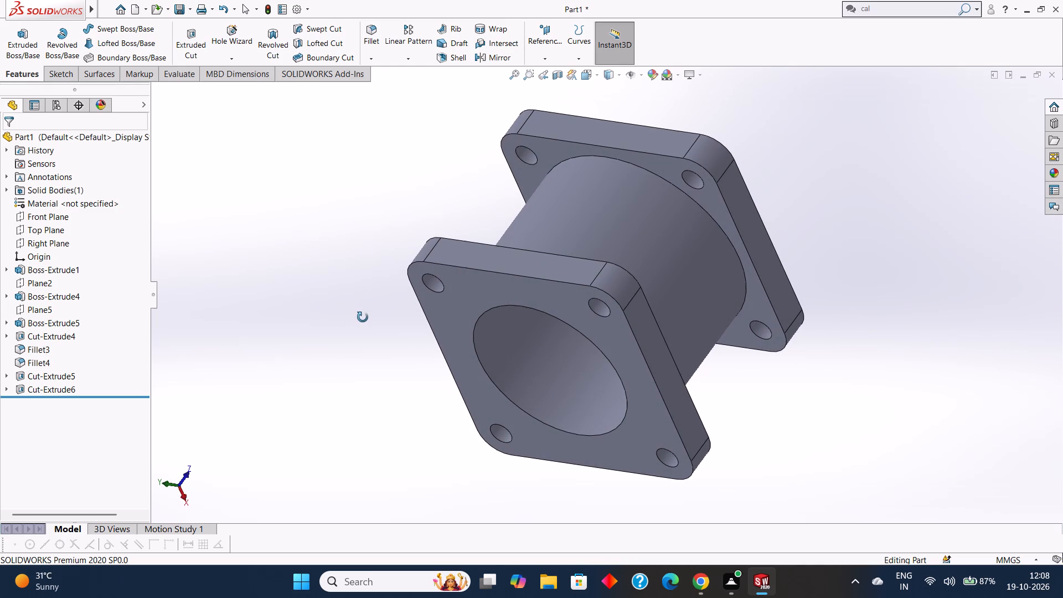
{"action": "middle_click_drag", "start_coordinate": [363, 317], "coordinate": [396, 329]}
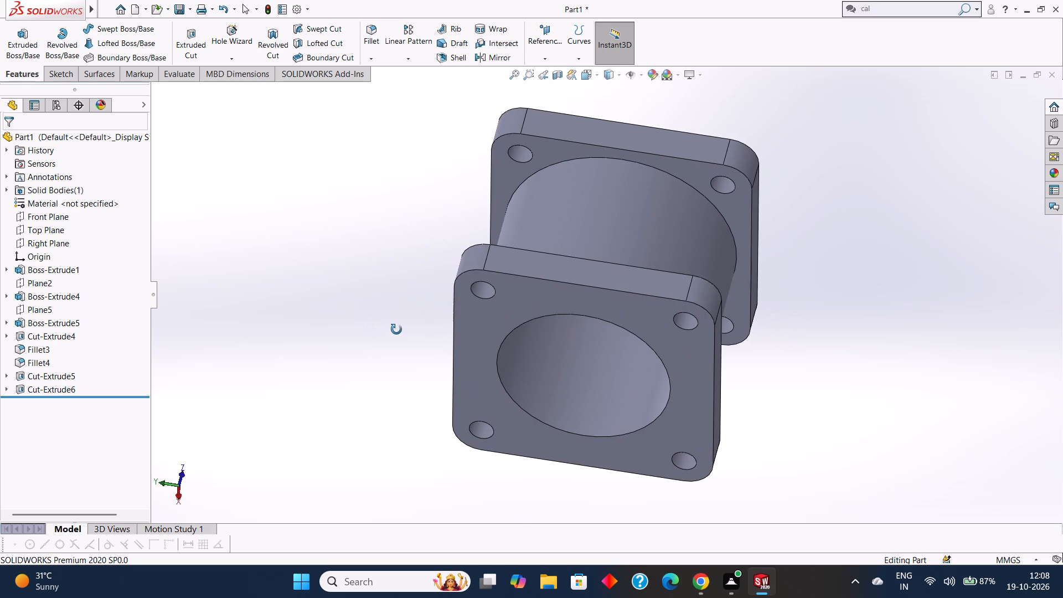
{"action": "middle_click_drag", "start_coordinate": [396, 329], "coordinate": [397, 331]}
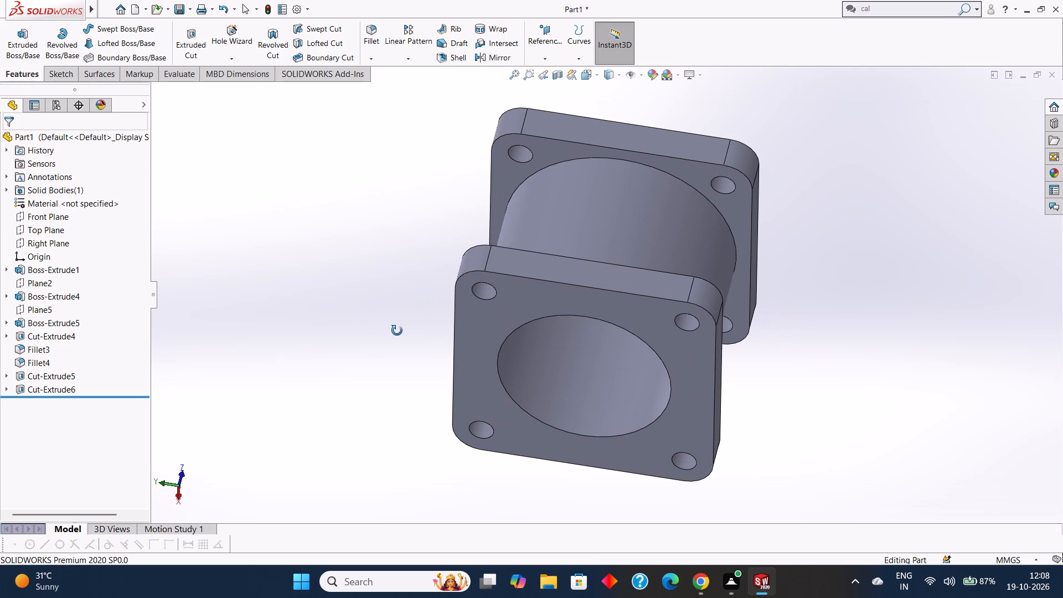
{"action": "middle_click_drag", "start_coordinate": [397, 331], "coordinate": [322, 366]}
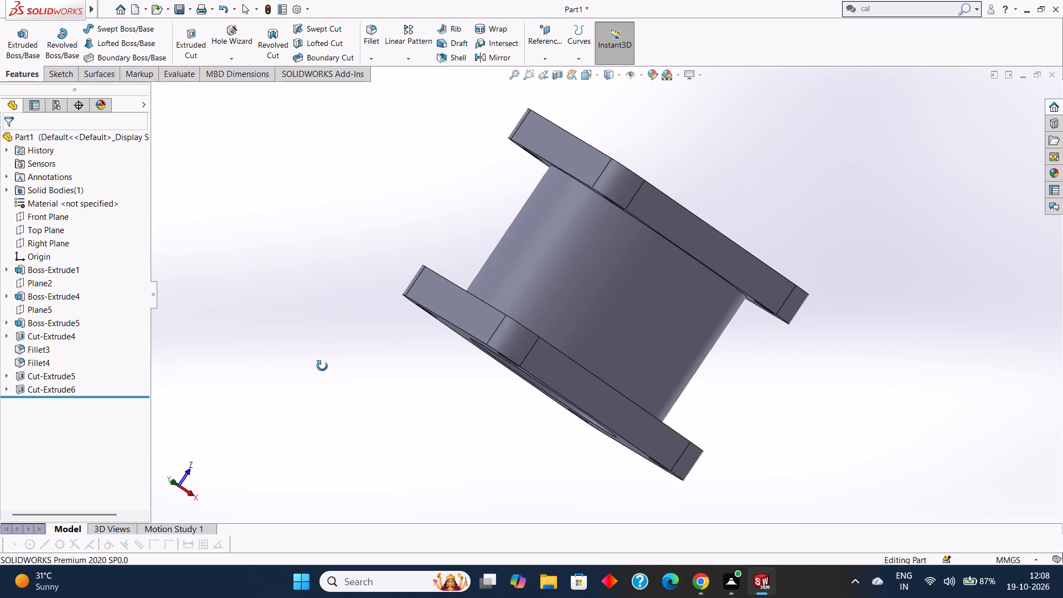
{"action": "middle_click_drag", "start_coordinate": [322, 366], "coordinate": [328, 369]}
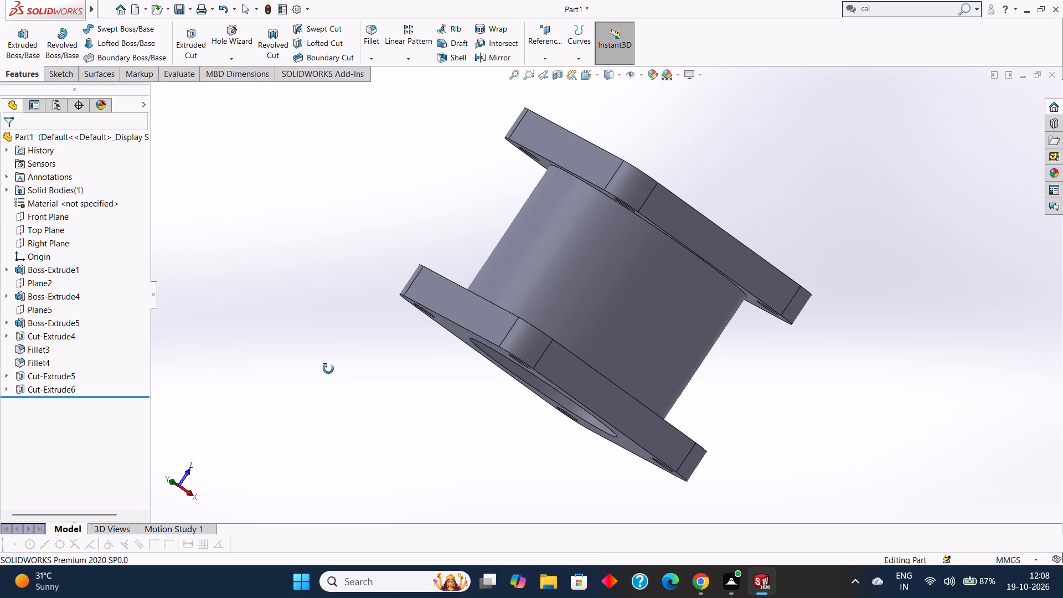
{"action": "middle_click_drag", "start_coordinate": [328, 369], "coordinate": [235, 382]}
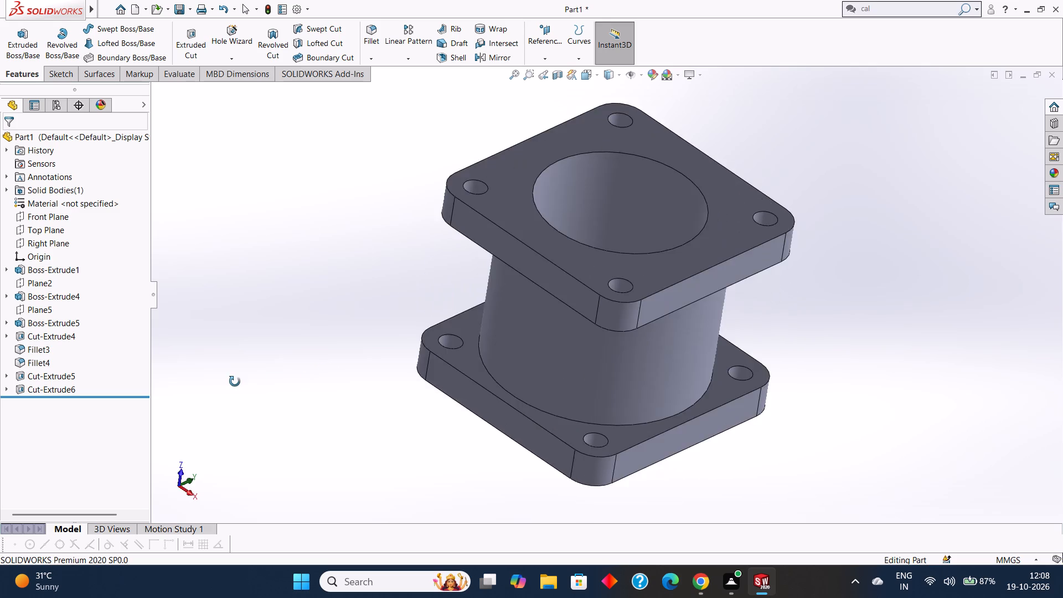
{"action": "middle_click_drag", "start_coordinate": [235, 382], "coordinate": [225, 382]}
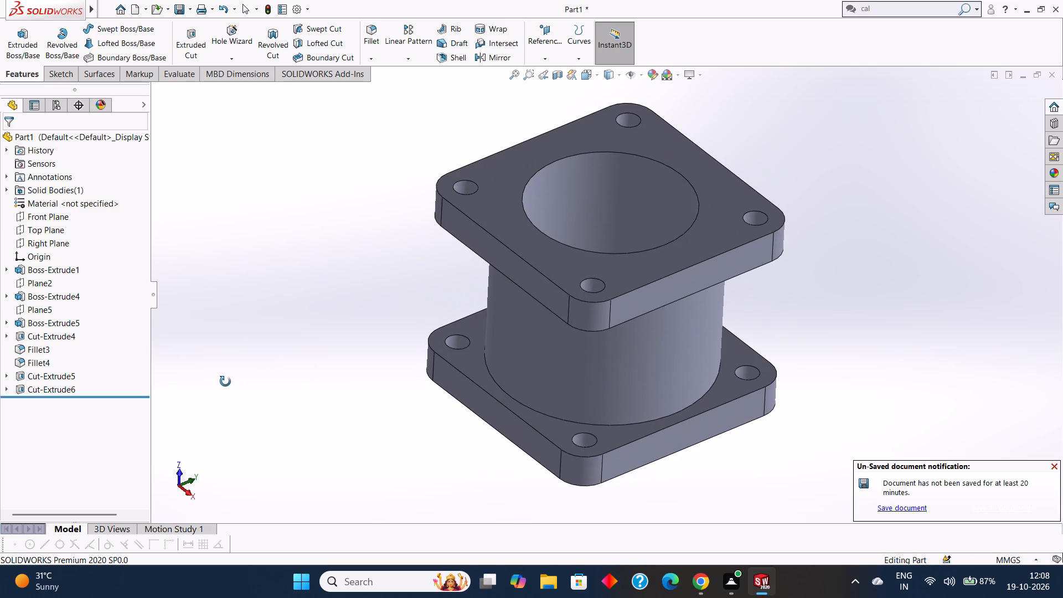
{"action": "middle_click_drag", "start_coordinate": [225, 382], "coordinate": [225, 377]}
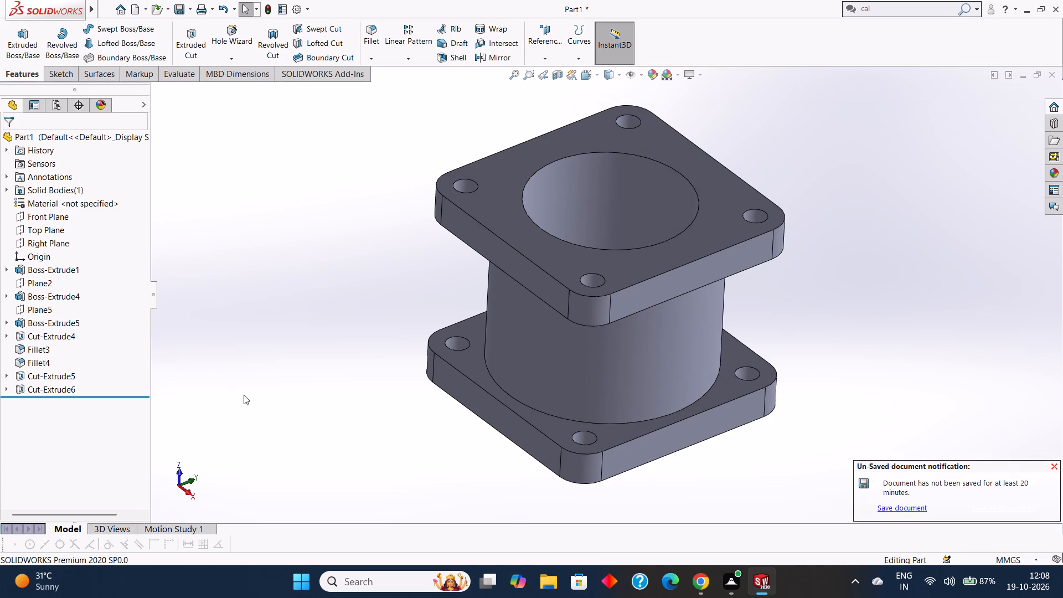
Start saving the part and choose the tryfuji folder on New Volume (D:) as the destination.
{"action": "key", "text": "ctrl+s"}
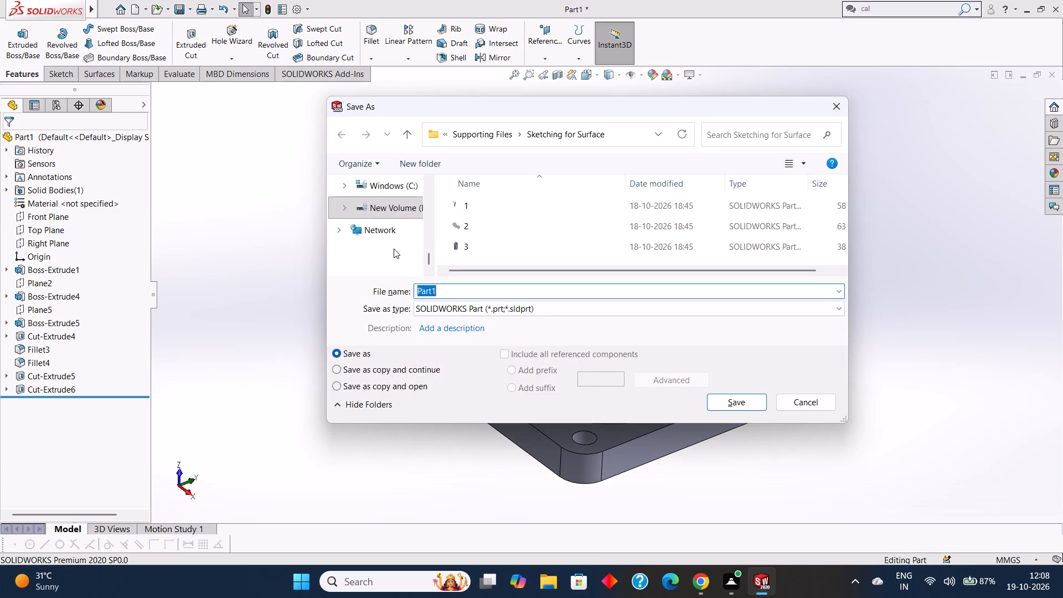
{"action": "left_click", "coordinate": [394, 209]}
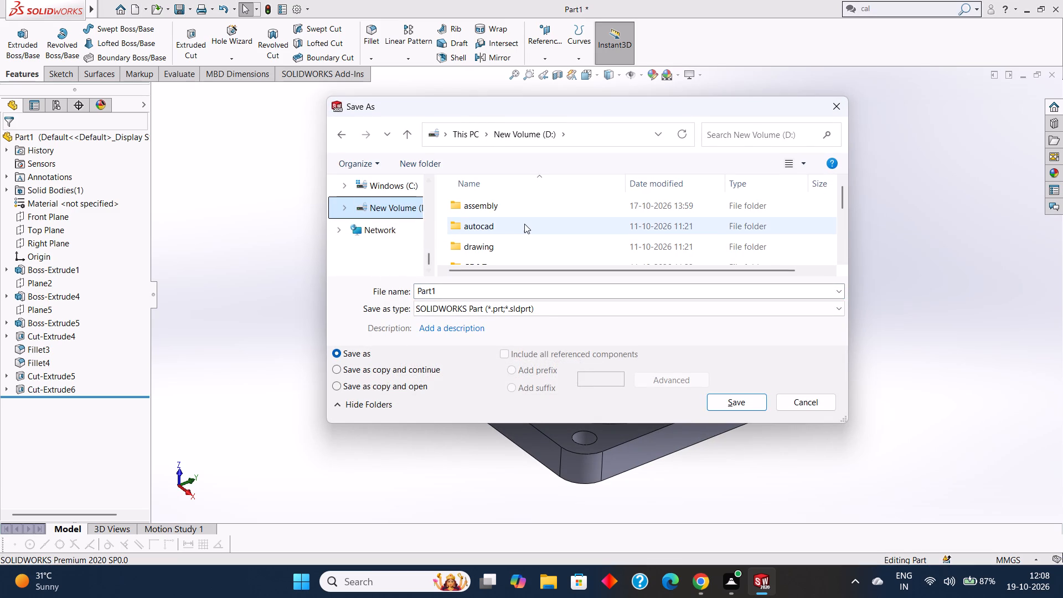
{"action": "scroll", "coordinate": [525, 222], "scroll_direction": "down", "scroll_amount": 8}
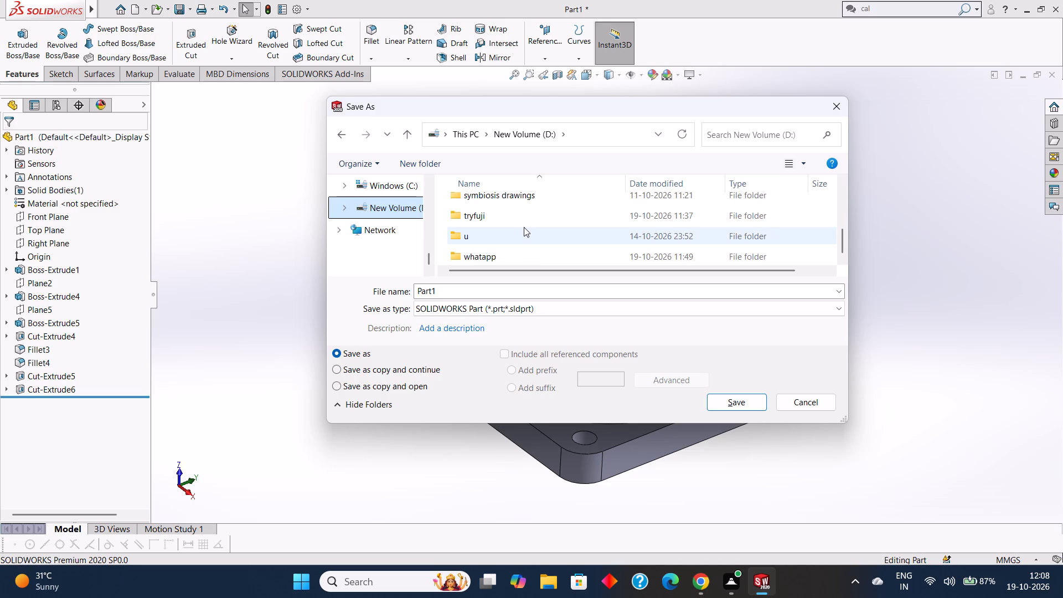
{"action": "scroll", "coordinate": [493, 235], "scroll_direction": "up", "scroll_amount": 1}
{"action": "scroll", "coordinate": [493, 242], "scroll_direction": "down", "scroll_amount": 4}
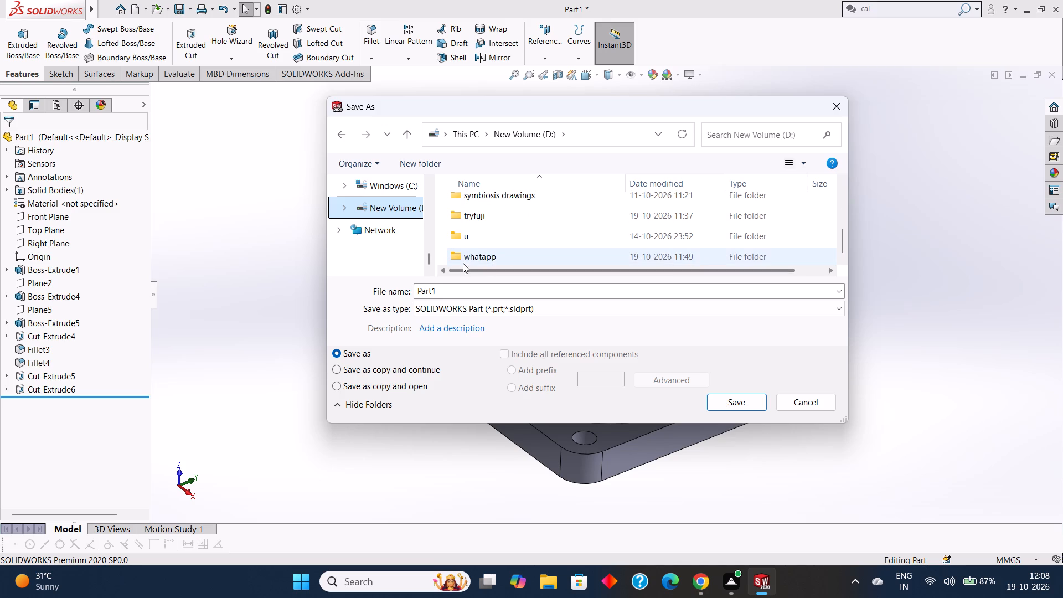
{"action": "double_click", "coordinate": [484, 217]}
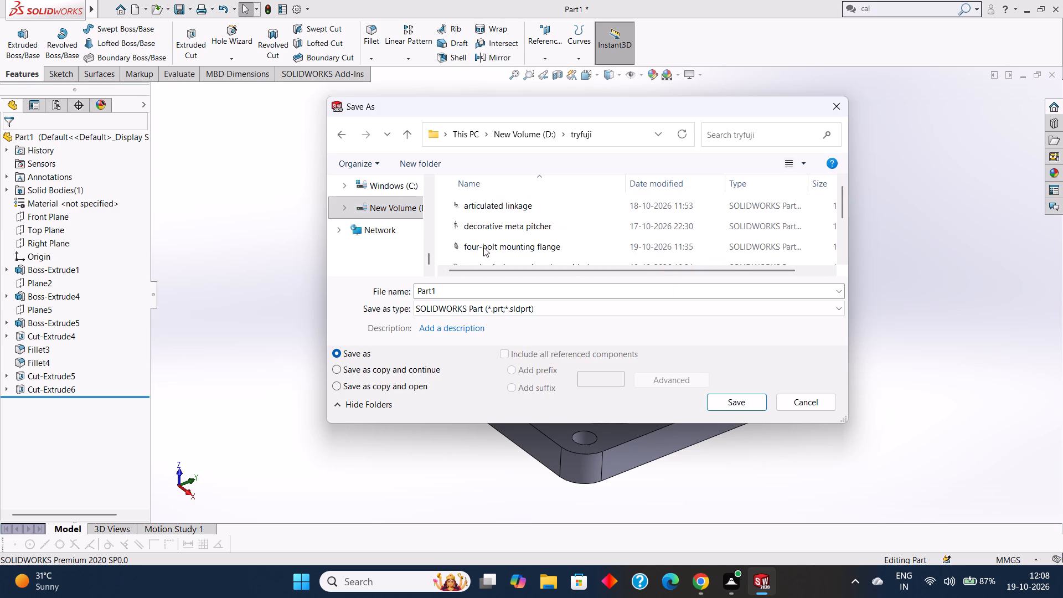
Name the part file "flanged valve housing with mounting brackets" and save it as a SOLIDWORKS Part.
{"action": "left_click_drag", "start_coordinate": [450, 289], "coordinate": [401, 300]}
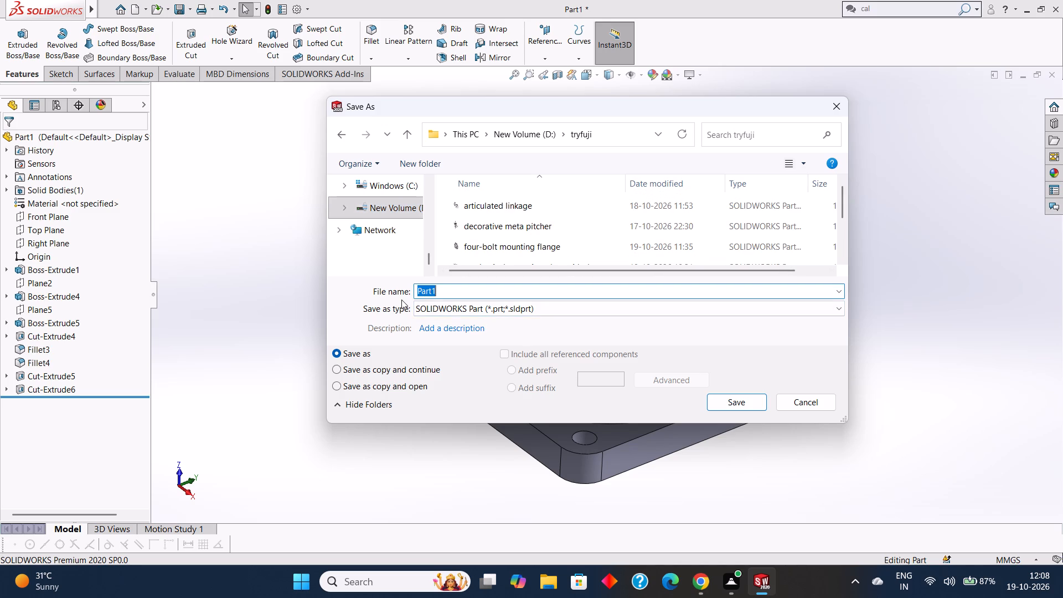
{"action": "key", "text": "BackSpace"}
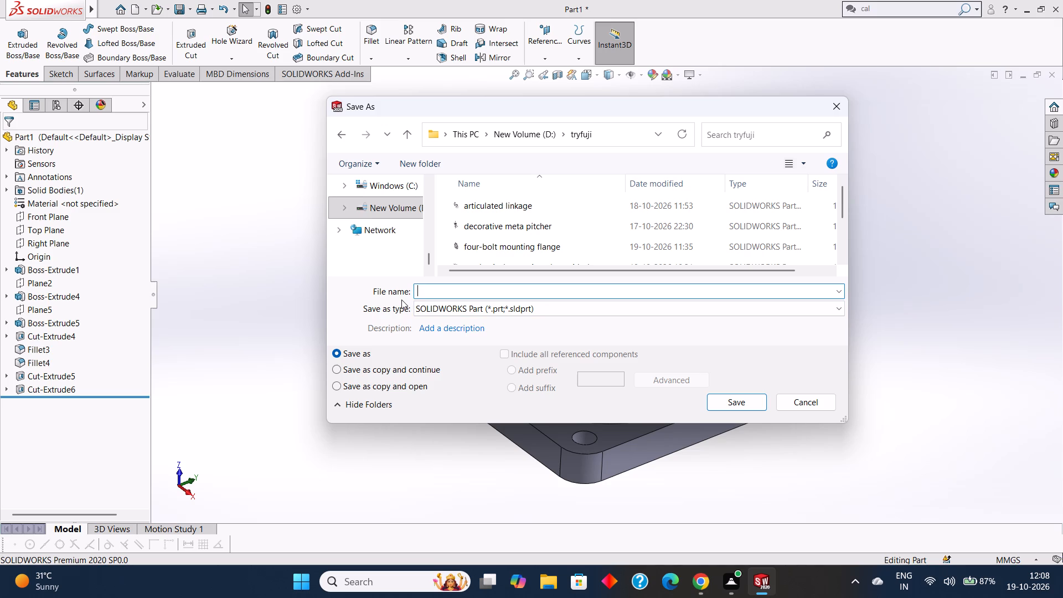
{"action": "type", "text": "fla"}
{"action": "key", "text": "n"}
{"action": "type", "text": "ged"}
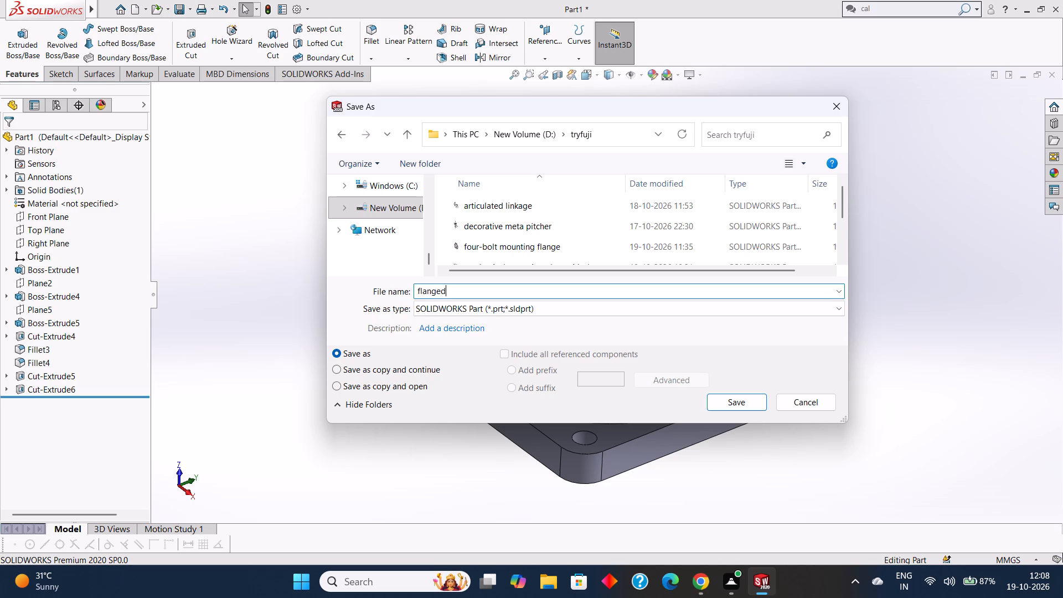
{"action": "key", "text": "space"}
{"action": "type", "text": "valve"}
{"action": "key", "text": "space"}
{"action": "type", "text": "housing with"}
{"action": "key", "text": "space"}
{"action": "type", "text": "mounting brackets"}
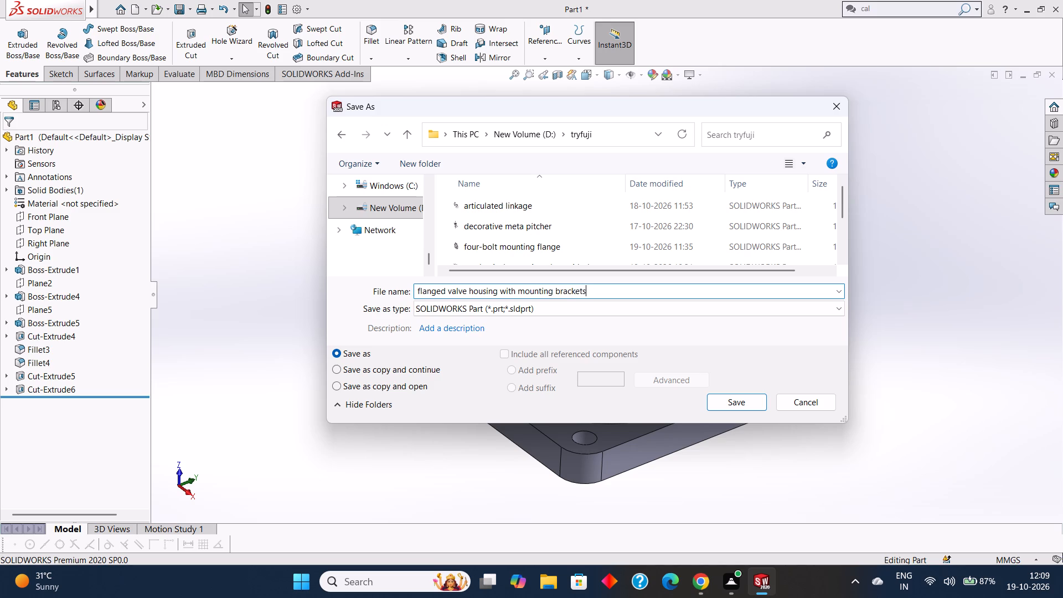
{"action": "key", "text": "Return"}
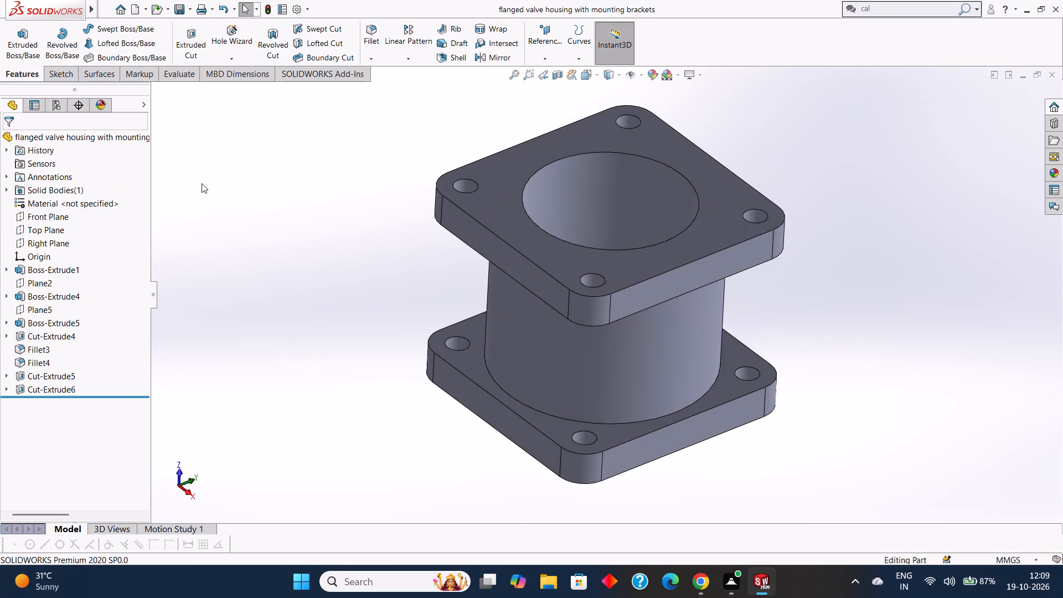
Save a copy of the part in Adobe Portable Document Format (*.pdf) under the same name in the tryfuji folder.
{"action": "left_click", "coordinate": [216, 179]}
{"action": "left_click", "coordinate": [188, 9]}
{"action": "left_click", "coordinate": [199, 37]}
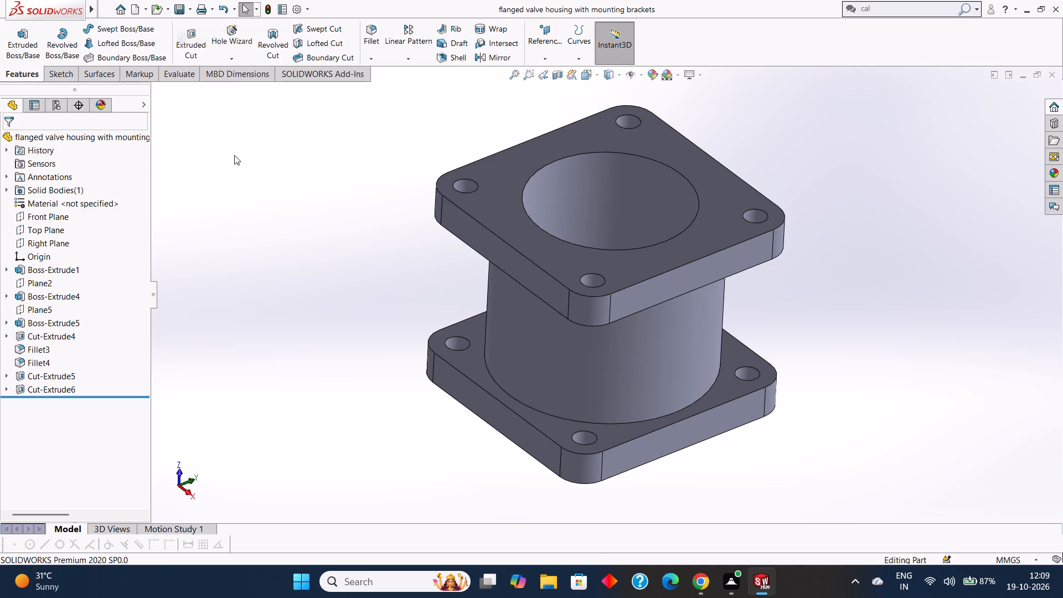
{"action": "left_click", "coordinate": [596, 309]}
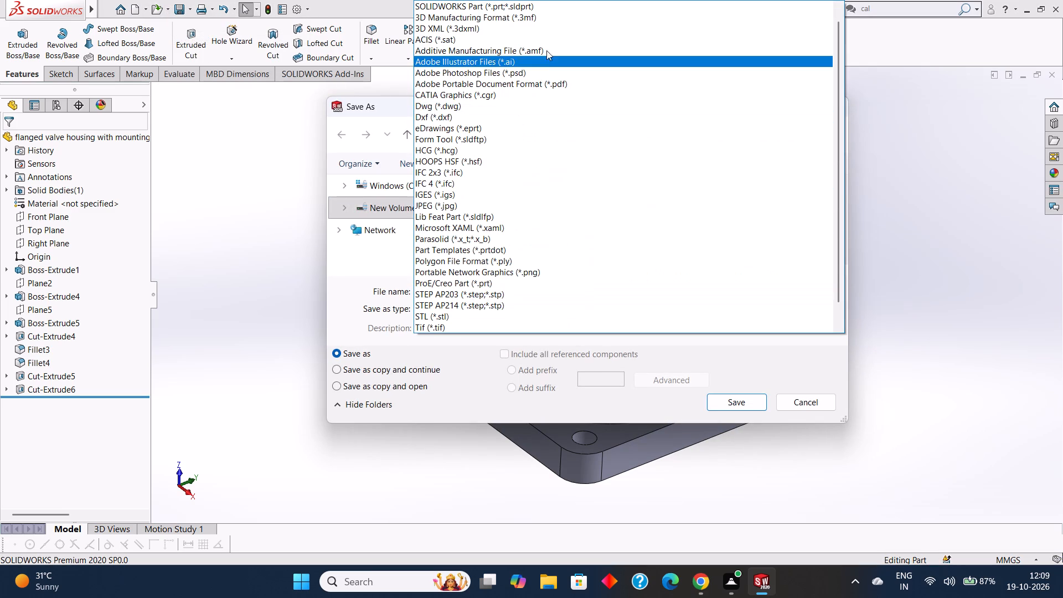
{"action": "left_click", "coordinate": [545, 84]}
{"action": "left_click", "coordinate": [598, 331]}
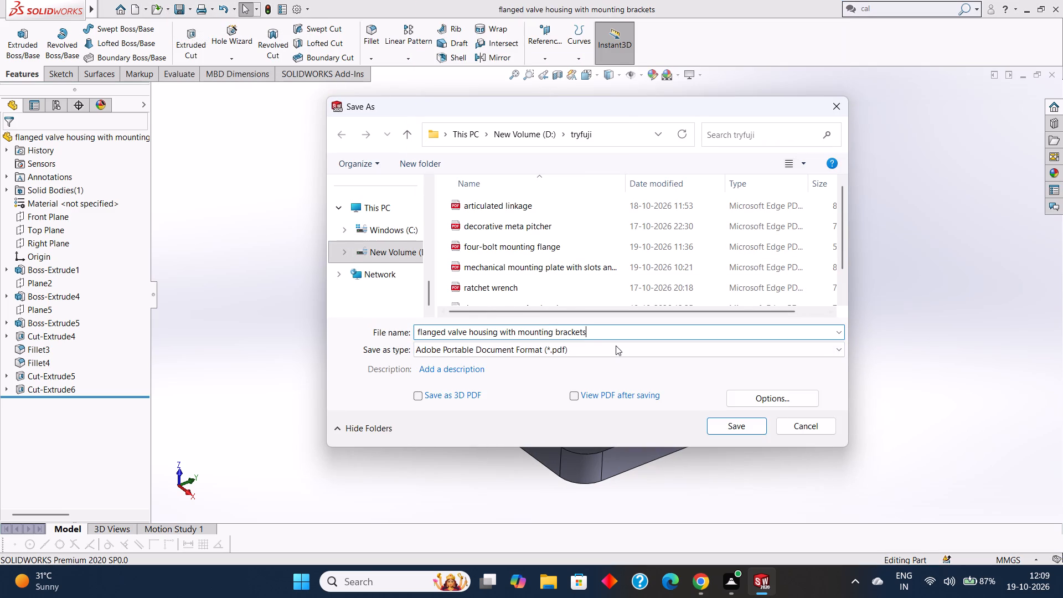
{"action": "left_click", "coordinate": [723, 425]}
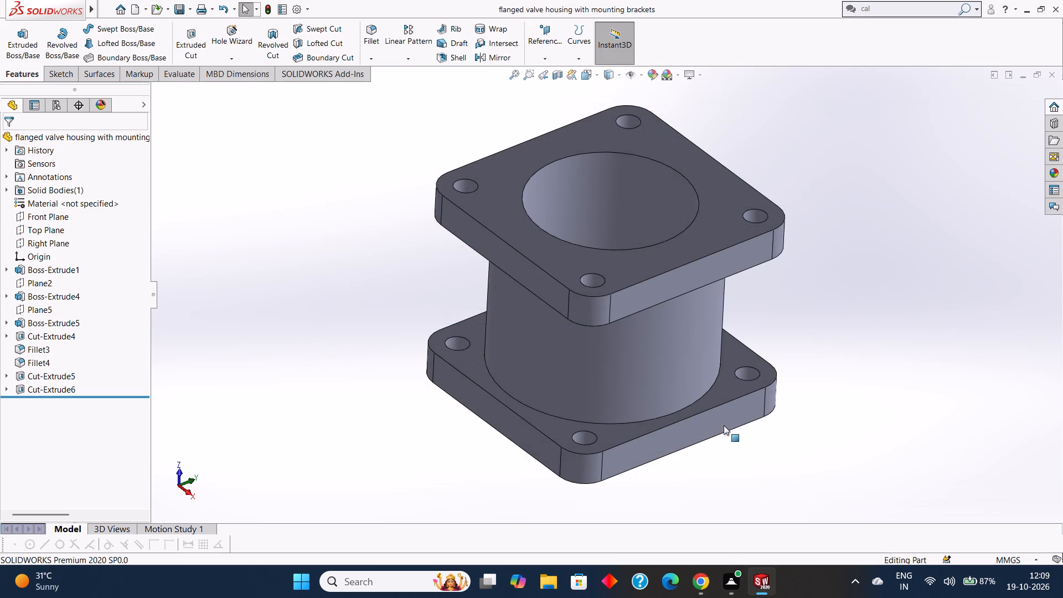
Examine the saved housing from above, below and the sides, checking the cylinder, both flanges, the bore and the corner holes.
{"action": "scroll", "coordinate": [818, 334], "scroll_direction": "up", "scroll_amount": 1}
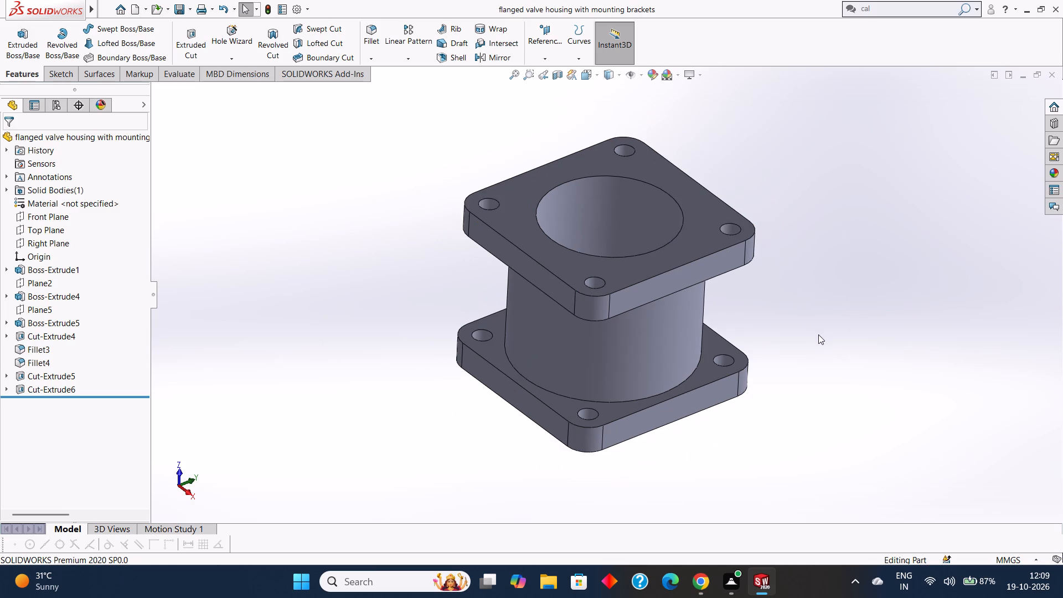
{"action": "scroll", "coordinate": [818, 334], "scroll_direction": "up", "scroll_amount": 1}
{"action": "scroll", "coordinate": [818, 334], "scroll_direction": "down", "scroll_amount": 1}
{"action": "scroll", "coordinate": [791, 338], "scroll_direction": "up", "scroll_amount": 1}
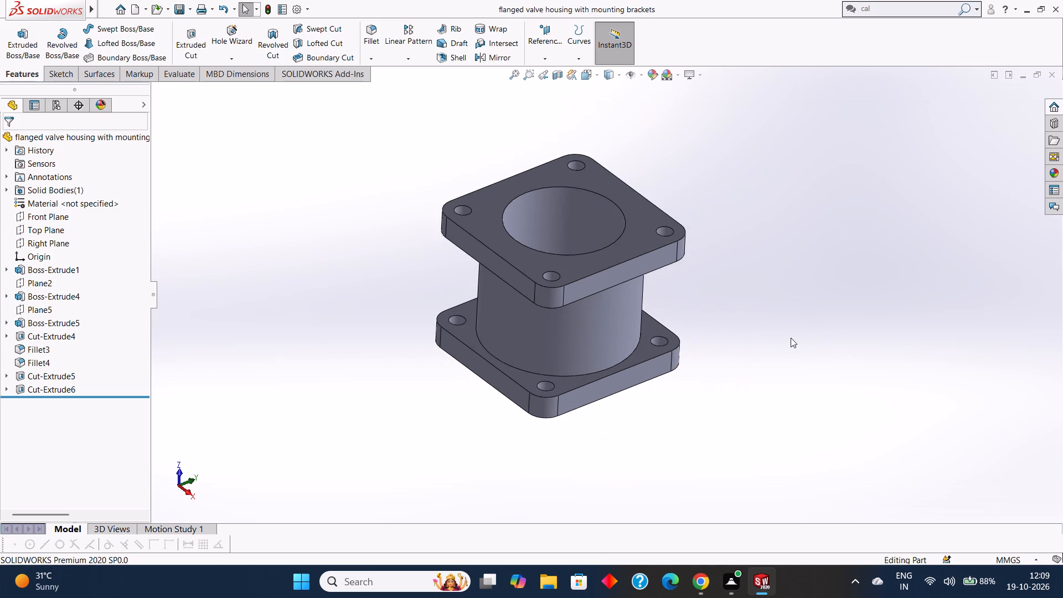
{"action": "scroll", "coordinate": [791, 338], "scroll_direction": "up", "scroll_amount": 1}
{"action": "middle_click", "coordinate": [785, 338]}
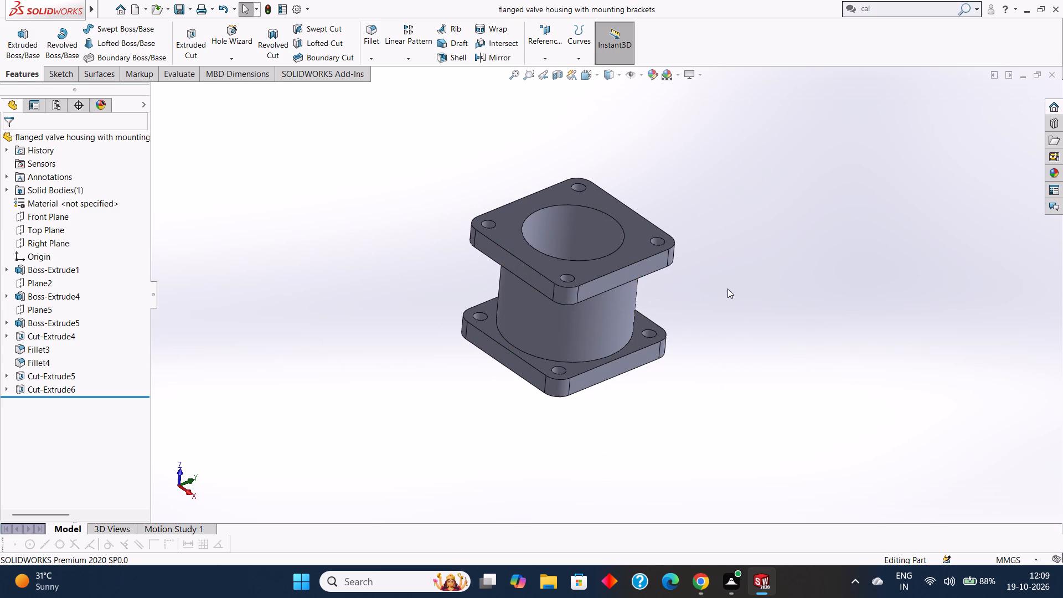
{"action": "middle_click_drag", "start_coordinate": [727, 283], "coordinate": [742, 317]}
{"action": "middle_click_drag", "start_coordinate": [730, 267], "coordinate": [709, 268]}
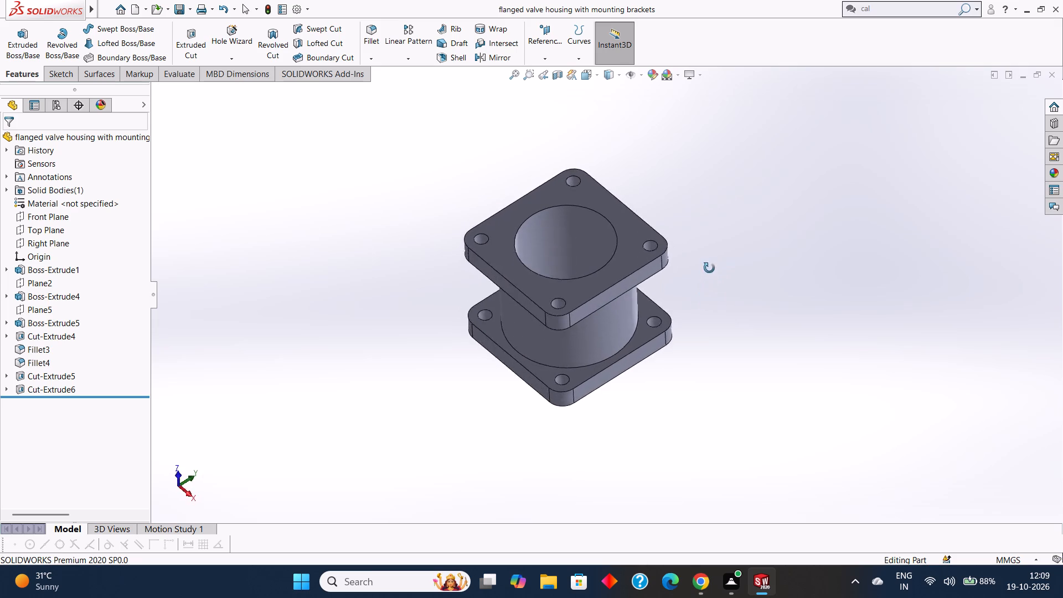
{"action": "middle_click_drag", "start_coordinate": [709, 268], "coordinate": [714, 206]}
{"action": "middle_click_drag", "start_coordinate": [737, 272], "coordinate": [805, 191]}
{"action": "middle_click_drag", "start_coordinate": [838, 332], "coordinate": [750, 313]}
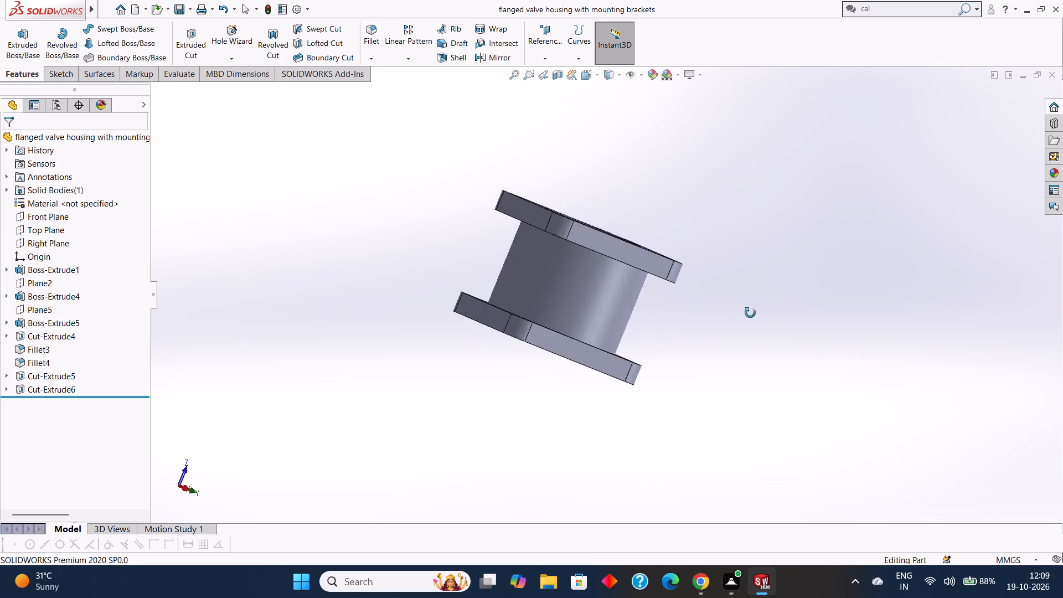
{"action": "middle_click_drag", "start_coordinate": [750, 313], "coordinate": [797, 280]}
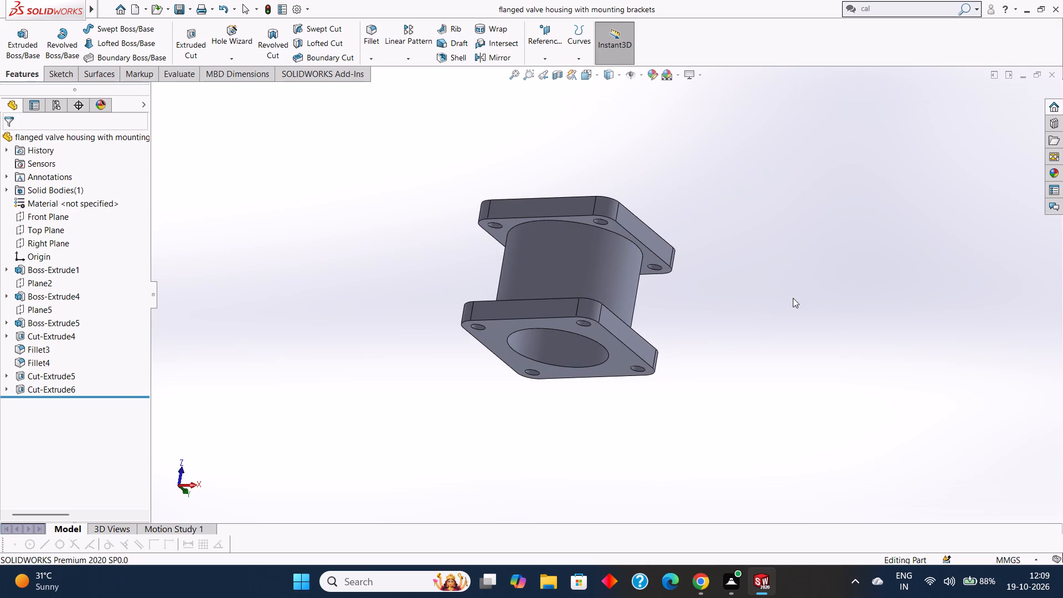
{"action": "middle_click_drag", "start_coordinate": [813, 316], "coordinate": [814, 298]}
{"action": "left_click", "coordinate": [550, 255]}
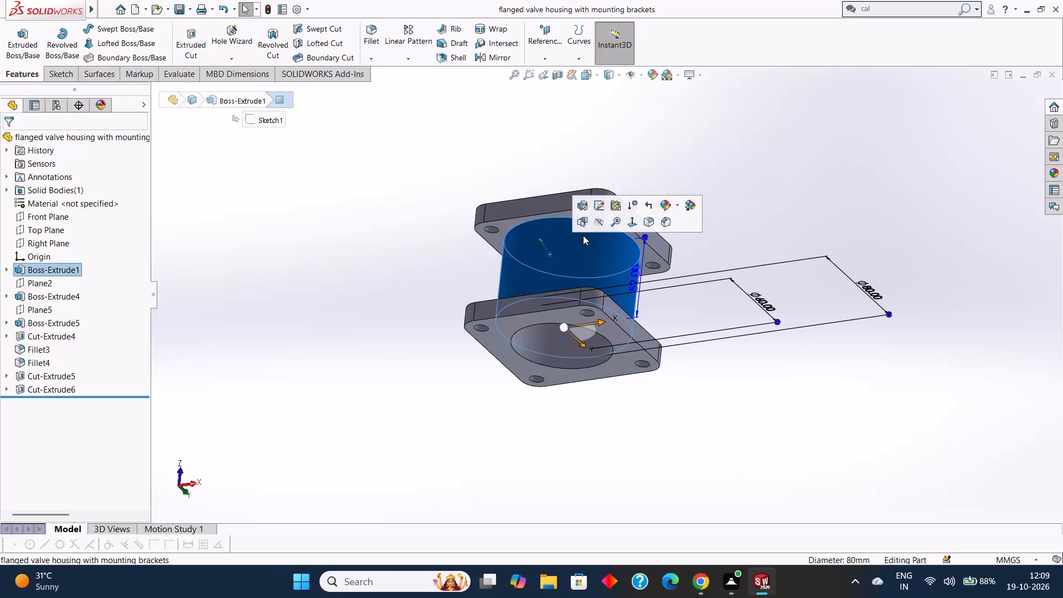
{"action": "left_click", "coordinate": [802, 206]}
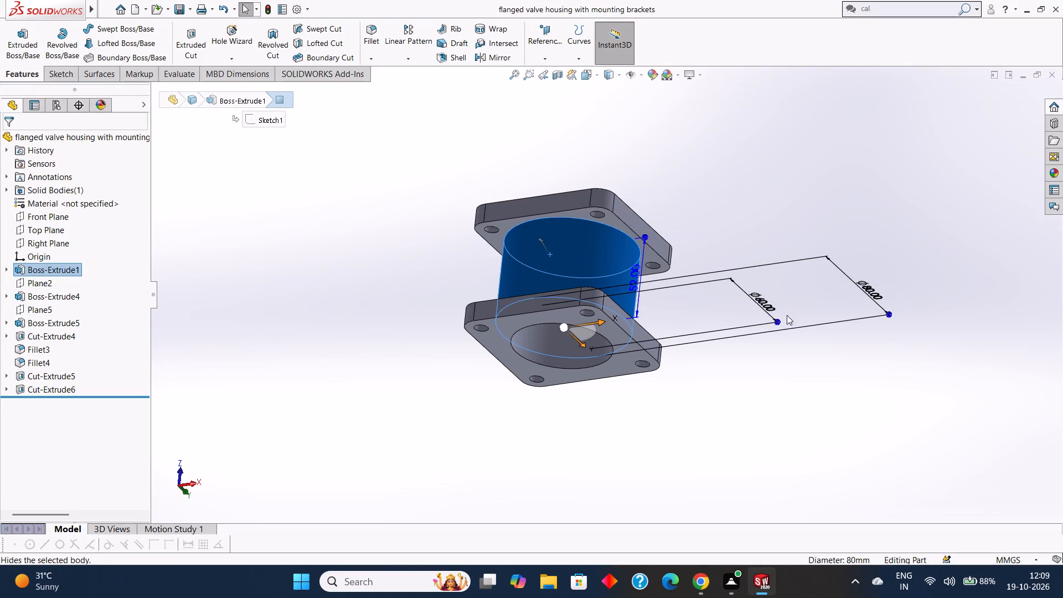
{"action": "middle_click_drag", "start_coordinate": [778, 328], "coordinate": [750, 319]}
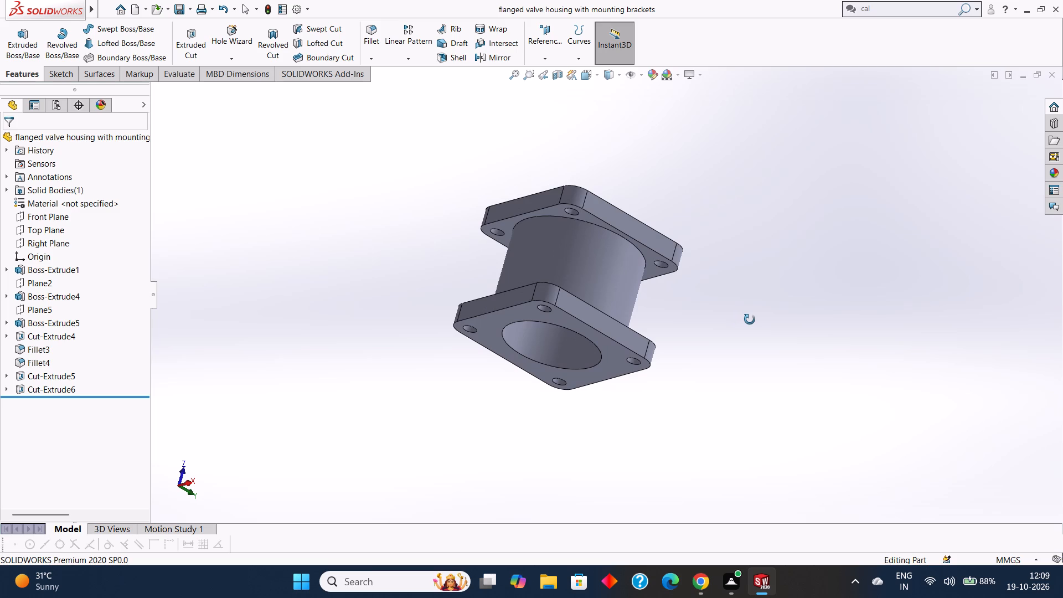
{"action": "middle_click_drag", "start_coordinate": [750, 319], "coordinate": [750, 320]}
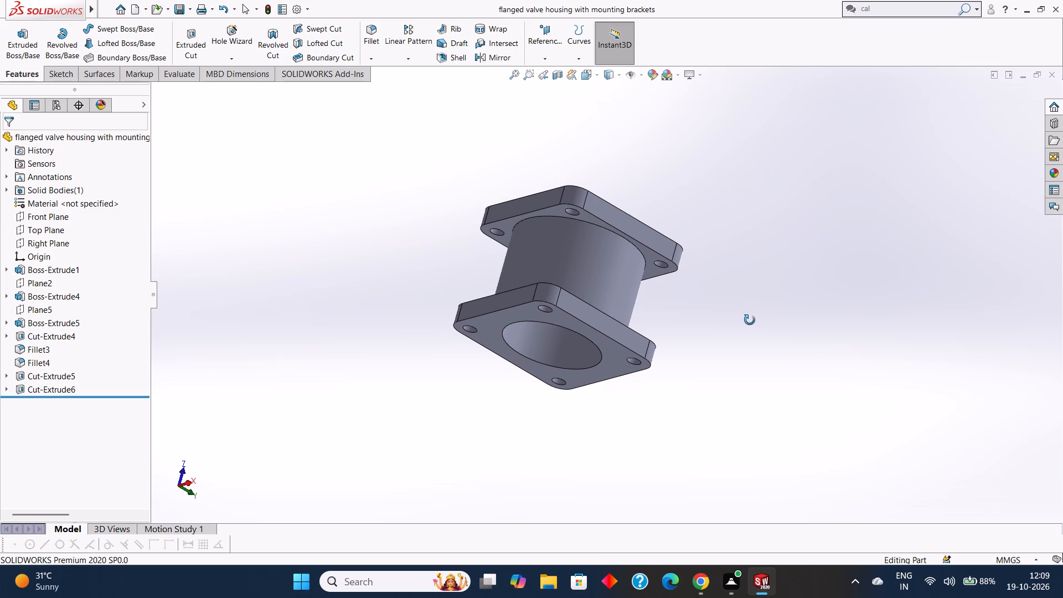
{"action": "middle_click_drag", "start_coordinate": [750, 320], "coordinate": [767, 309]}
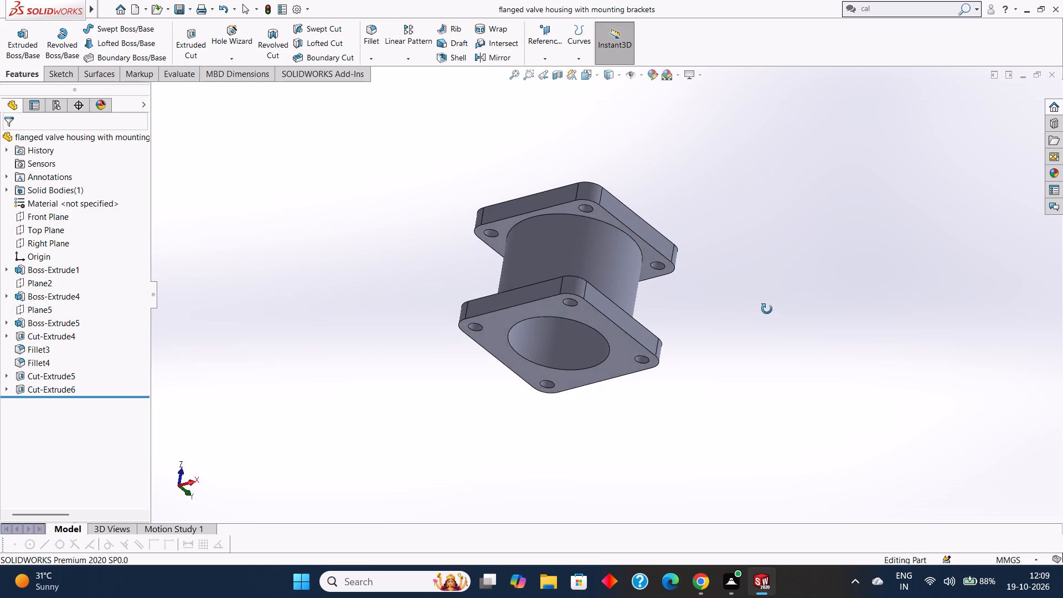
{"action": "middle_click_drag", "start_coordinate": [767, 309], "coordinate": [715, 312]}
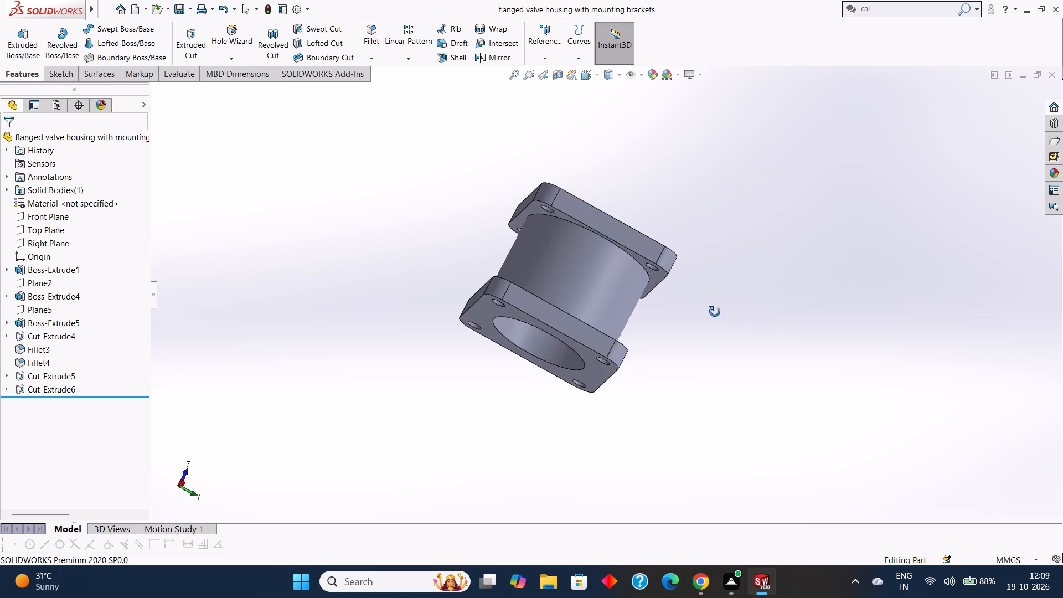
{"action": "middle_click_drag", "start_coordinate": [715, 312], "coordinate": [660, 424]}
{"action": "middle_click_drag", "start_coordinate": [709, 197], "coordinate": [743, 207]}
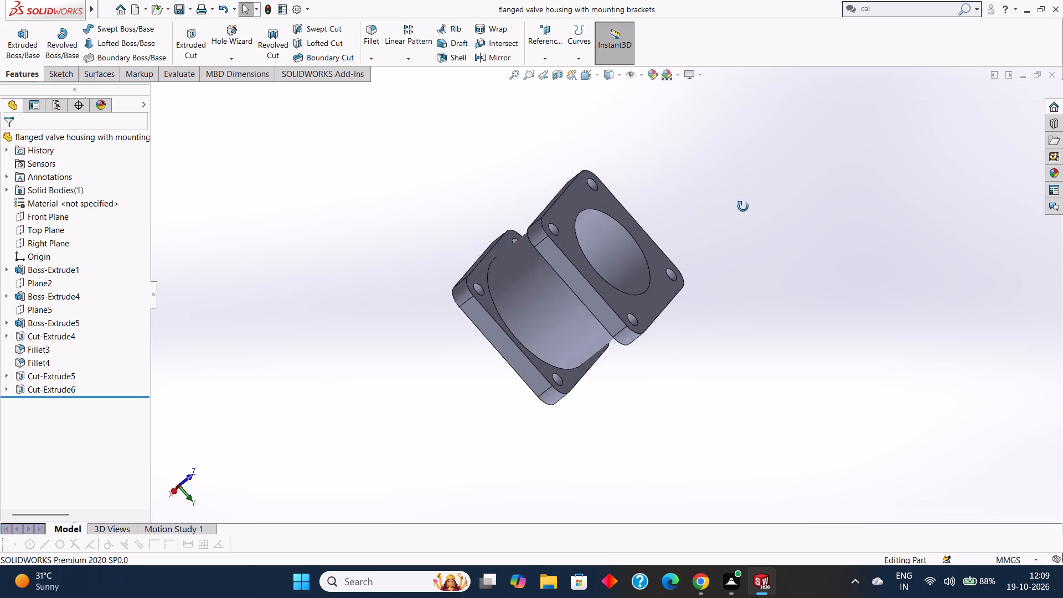
{"action": "middle_click_drag", "start_coordinate": [743, 207], "coordinate": [724, 281]}
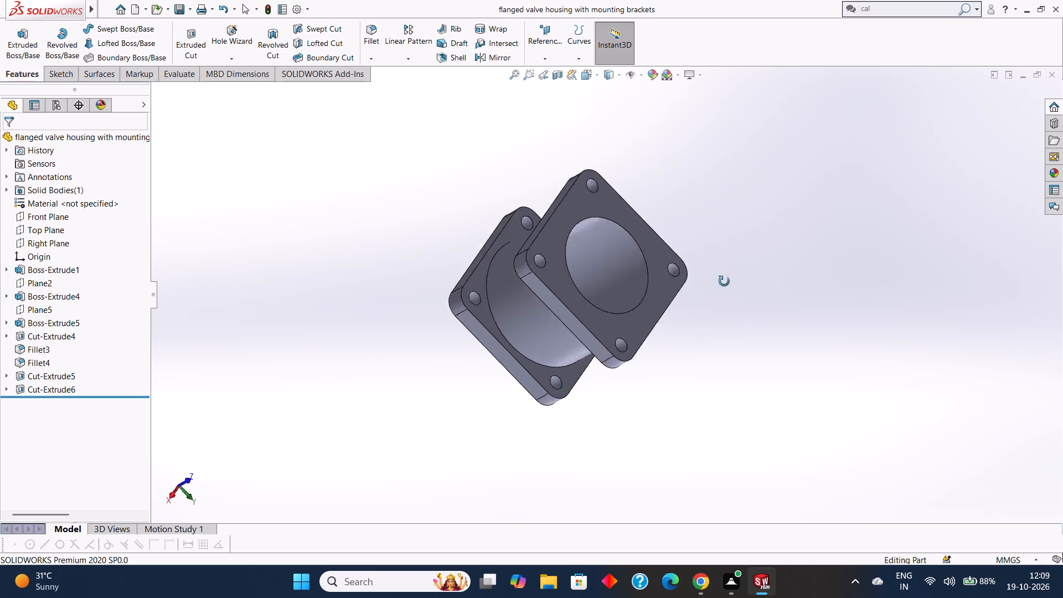
{"action": "middle_click_drag", "start_coordinate": [724, 281], "coordinate": [771, 204]}
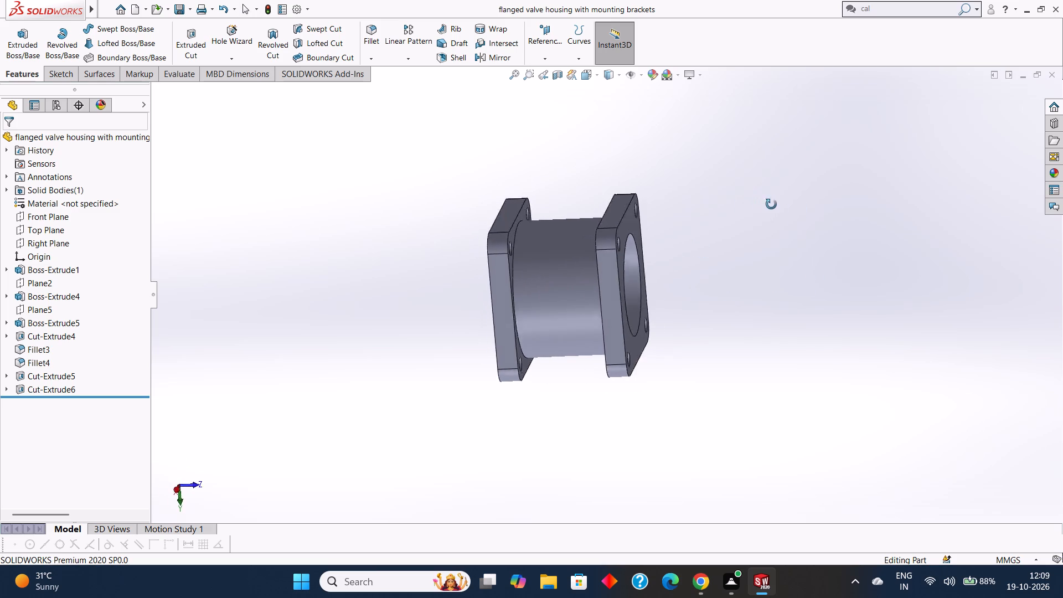
{"action": "middle_click_drag", "start_coordinate": [771, 204], "coordinate": [775, 193]}
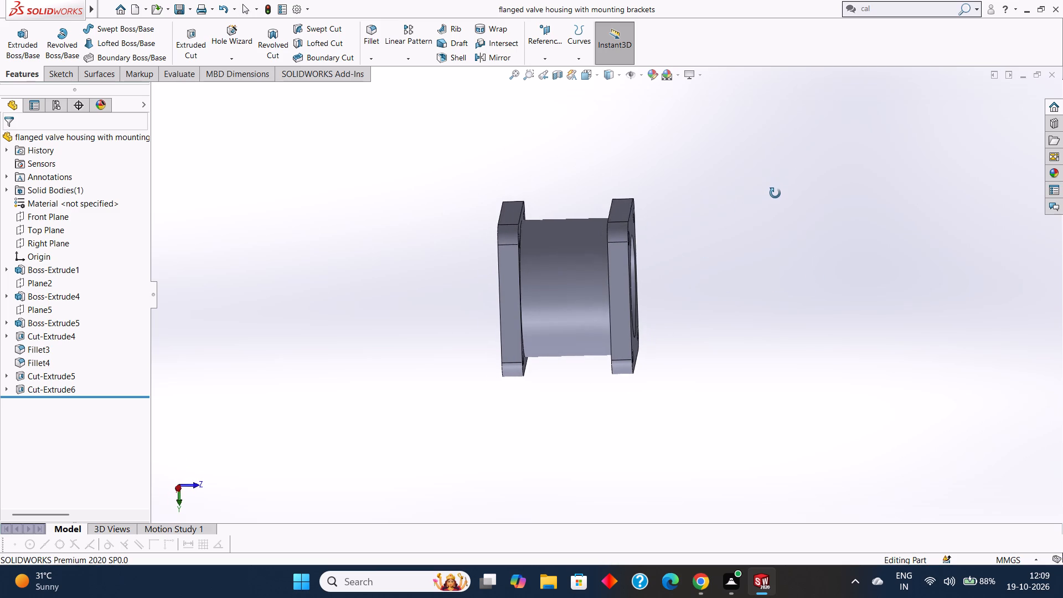
{"action": "middle_click_drag", "start_coordinate": [775, 193], "coordinate": [783, 196]}
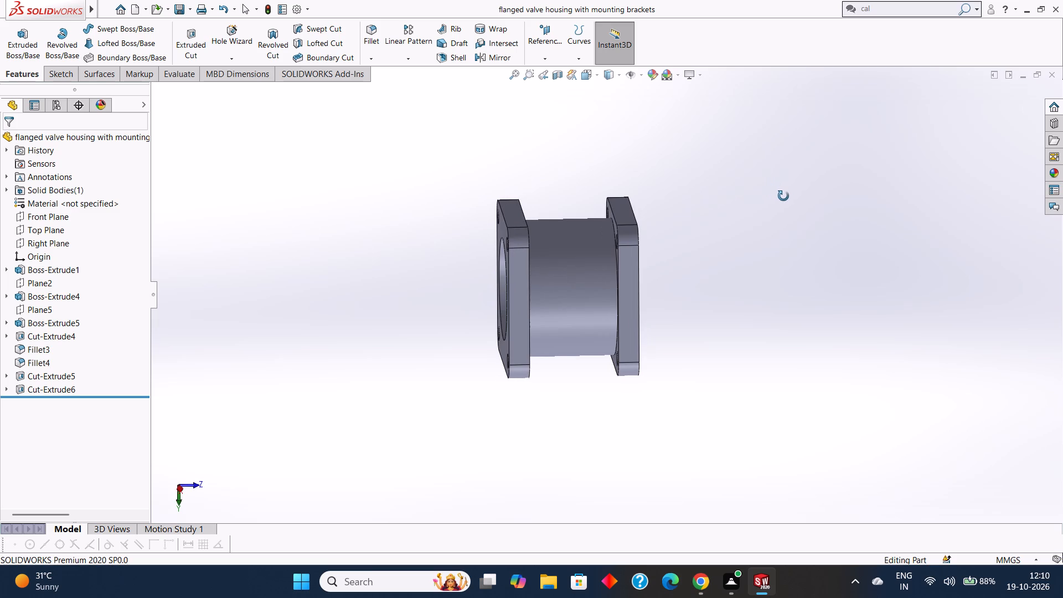
{"action": "middle_click_drag", "start_coordinate": [783, 196], "coordinate": [778, 189]}
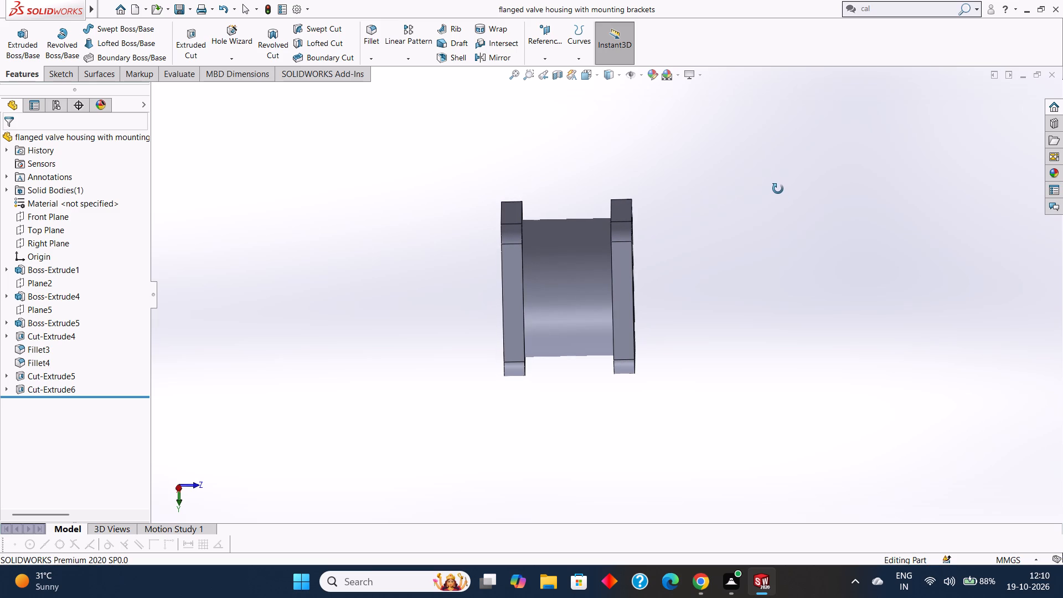
{"action": "middle_click_drag", "start_coordinate": [778, 189], "coordinate": [788, 164]}
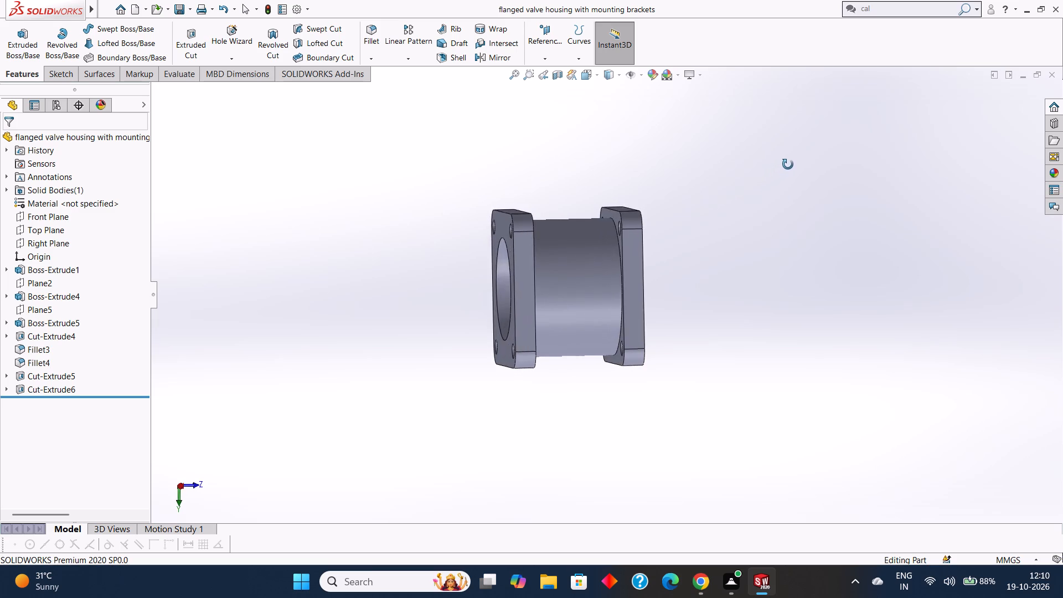
Examine the housing from the side, checking the cylinder wall, the outer edges of both square flanges and the bore openings.
{"action": "middle_click_drag", "start_coordinate": [788, 164], "coordinate": [785, 177]}
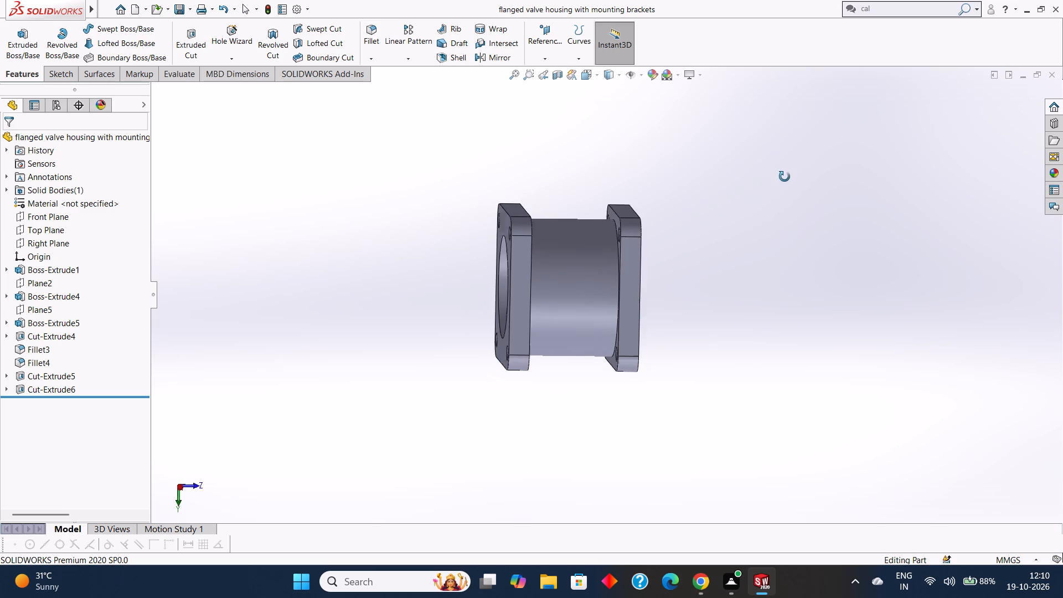
{"action": "middle_click_drag", "start_coordinate": [785, 177], "coordinate": [783, 154]}
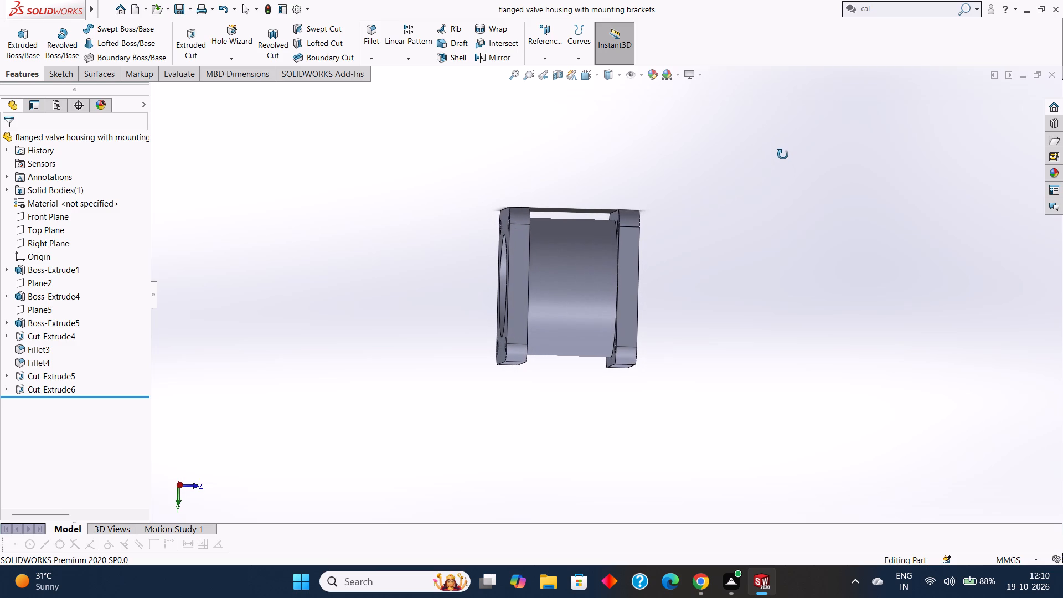
{"action": "middle_click_drag", "start_coordinate": [783, 154], "coordinate": [783, 156]}
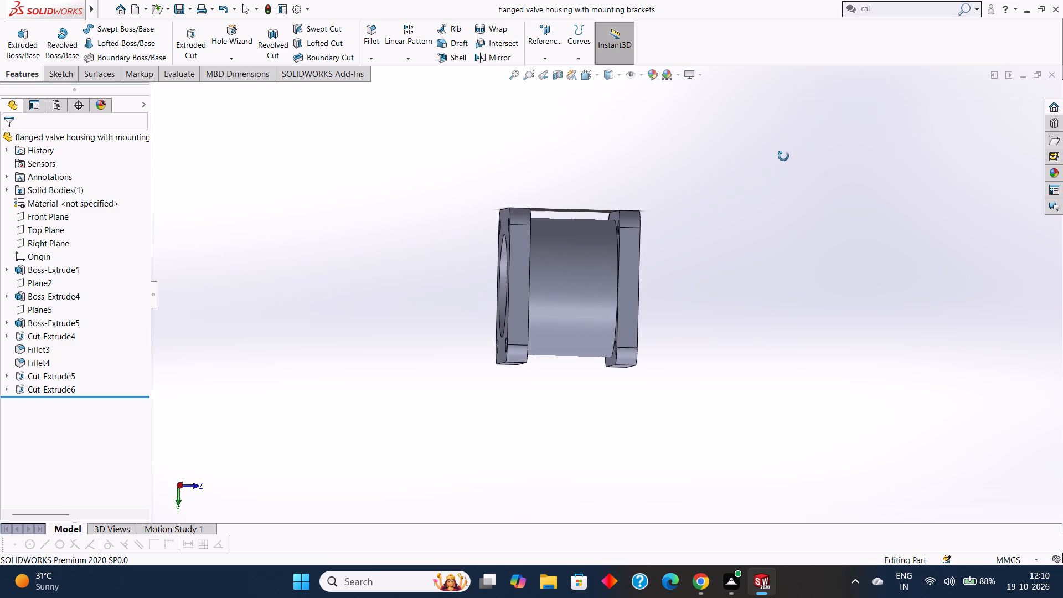
{"action": "middle_click_drag", "start_coordinate": [783, 156], "coordinate": [778, 165]}
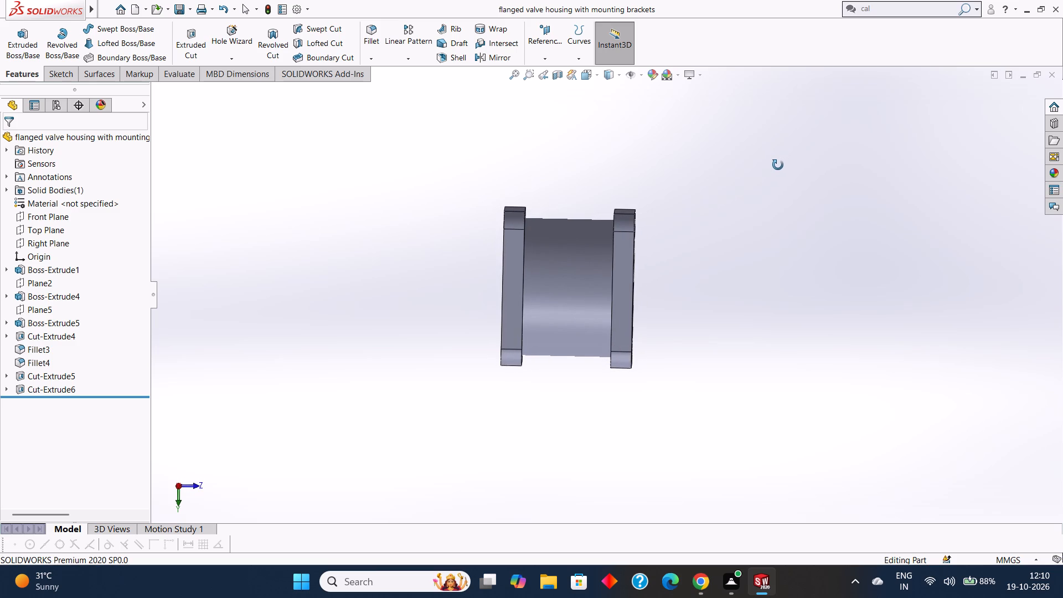
{"action": "middle_click_drag", "start_coordinate": [778, 165], "coordinate": [777, 165]}
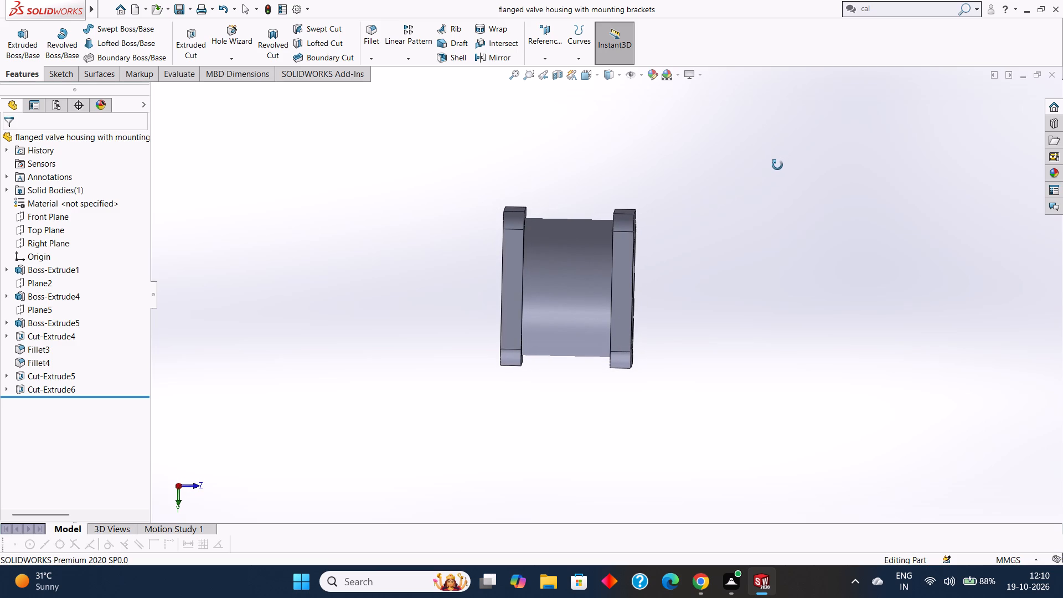
{"action": "middle_click_drag", "start_coordinate": [777, 165], "coordinate": [777, 166]}
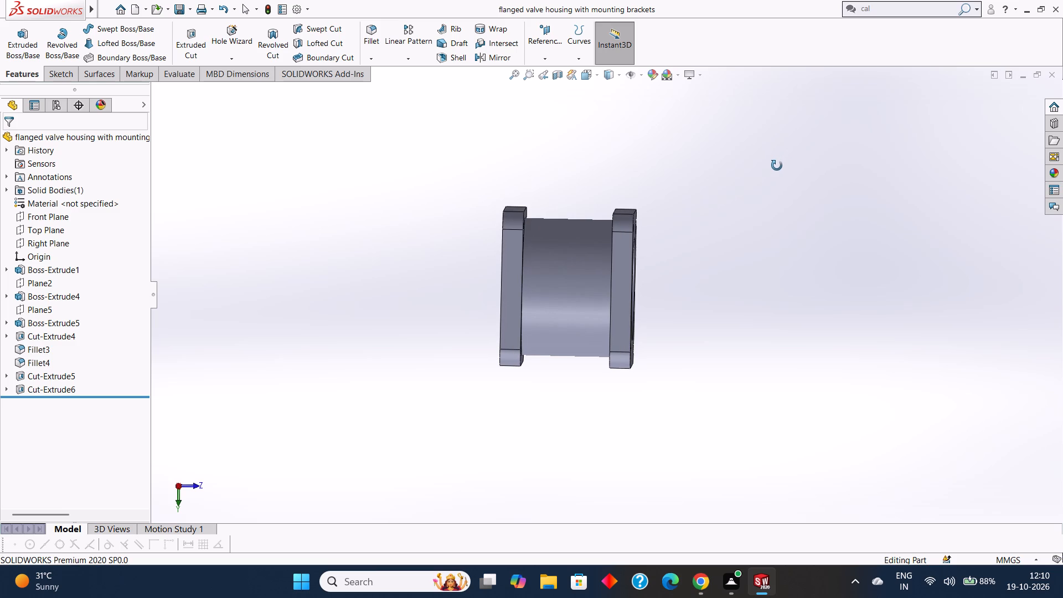
{"action": "middle_click_drag", "start_coordinate": [777, 166], "coordinate": [781, 169]}
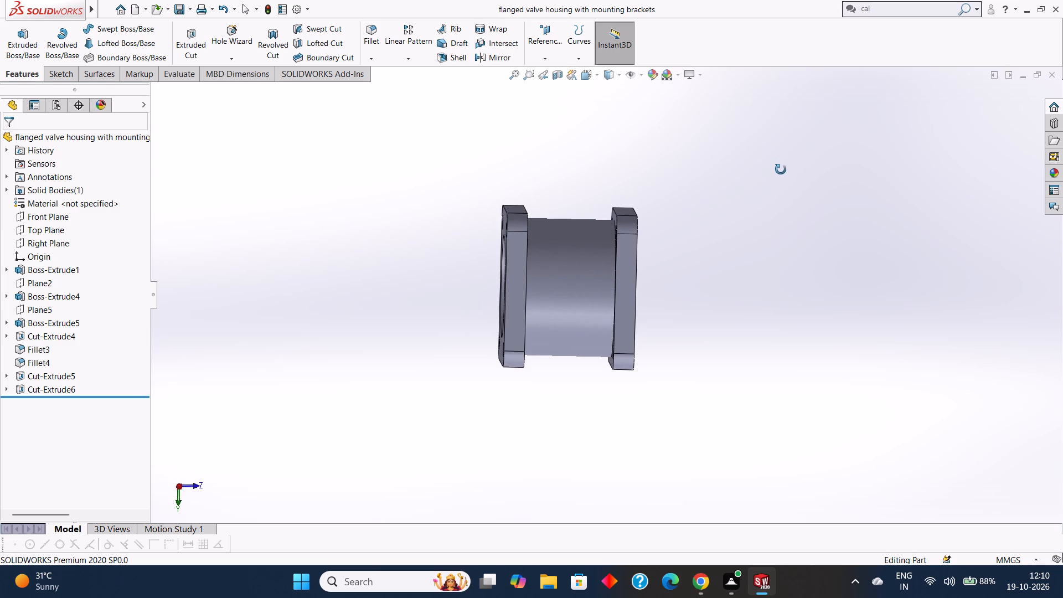
{"action": "middle_click_drag", "start_coordinate": [781, 169], "coordinate": [781, 169]}
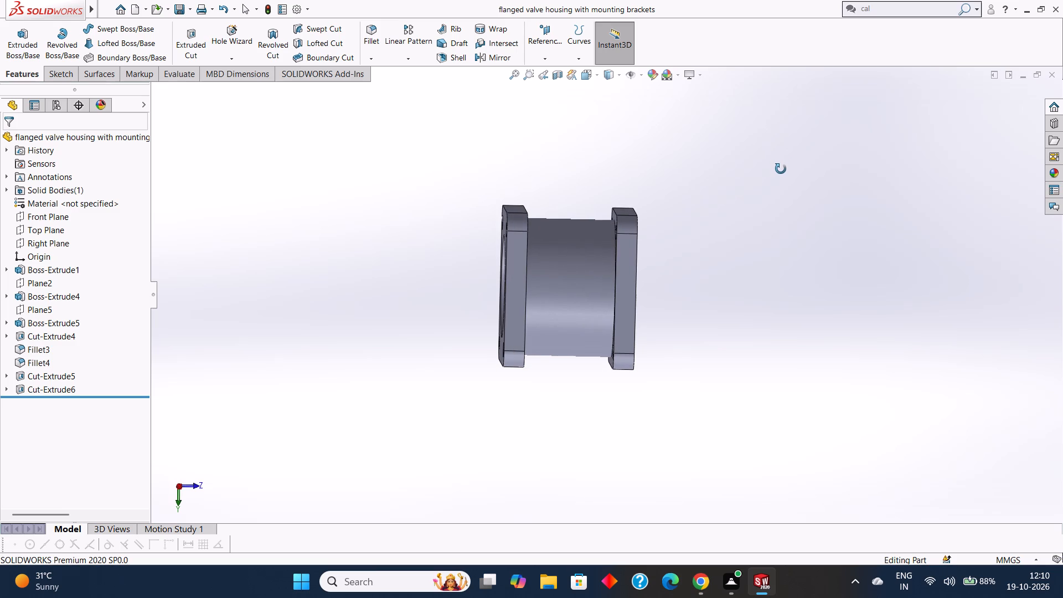
{"action": "middle_click_drag", "start_coordinate": [781, 169], "coordinate": [781, 168]}
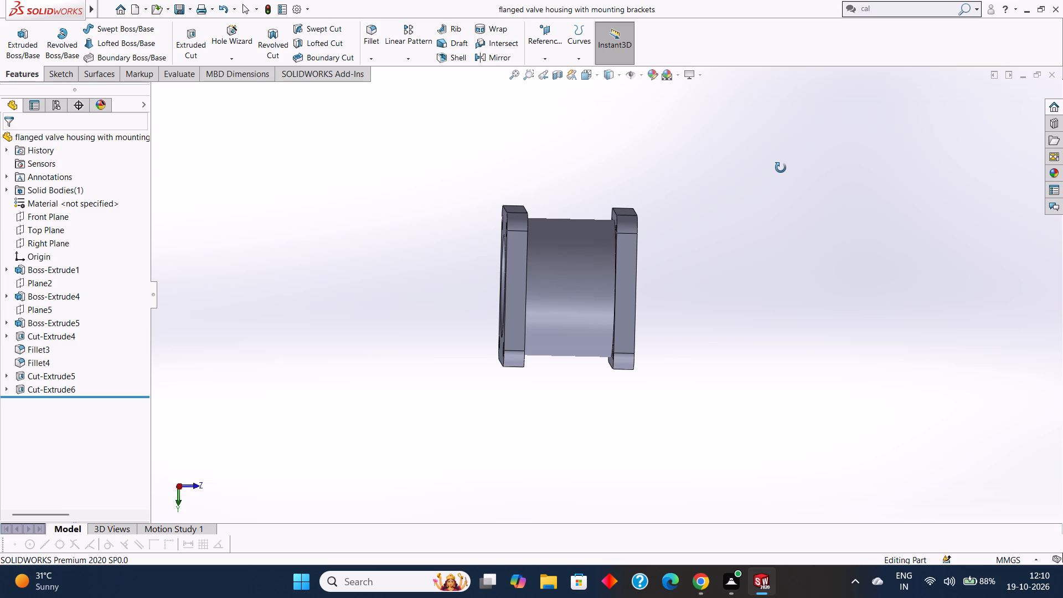
{"action": "middle_click_drag", "start_coordinate": [781, 168], "coordinate": [772, 167]}
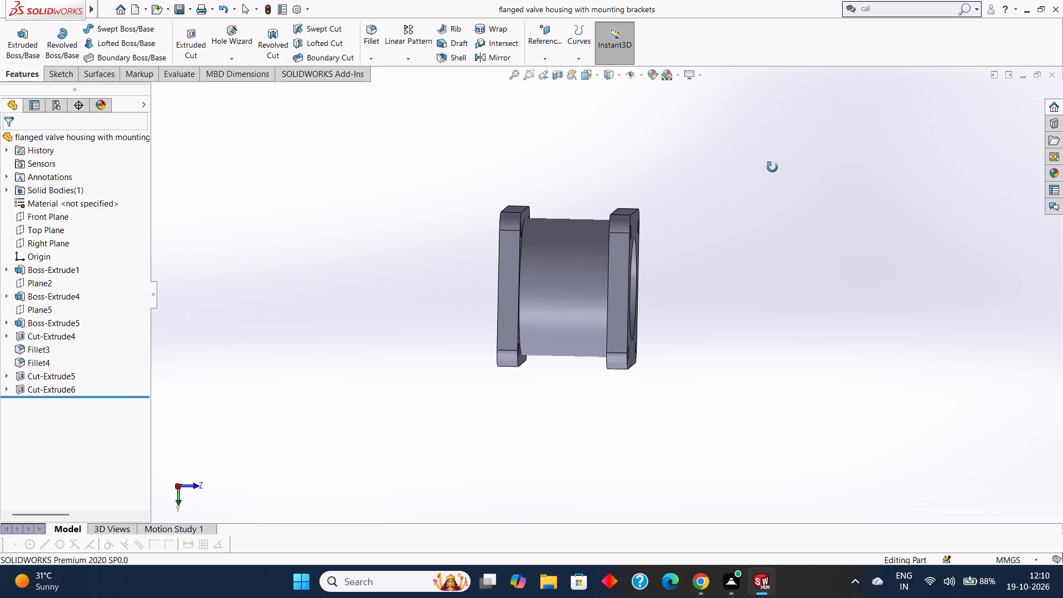
{"action": "middle_click_drag", "start_coordinate": [772, 167], "coordinate": [771, 172]}
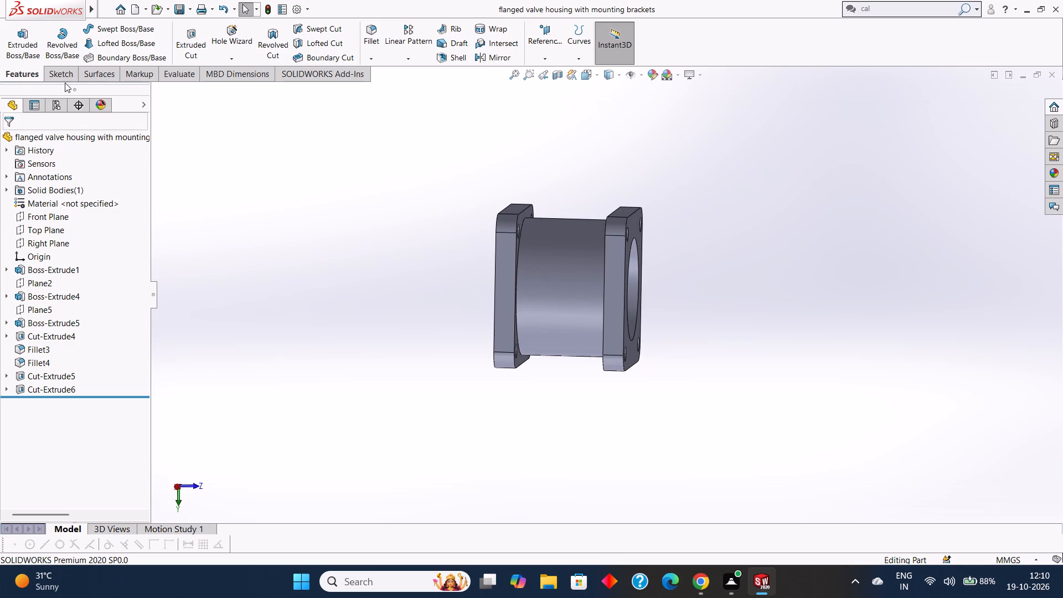
Start a reference plane offset from the Top Plane and flip the offset to the opposite side of the housing.
{"action": "left_click", "coordinate": [66, 74]}
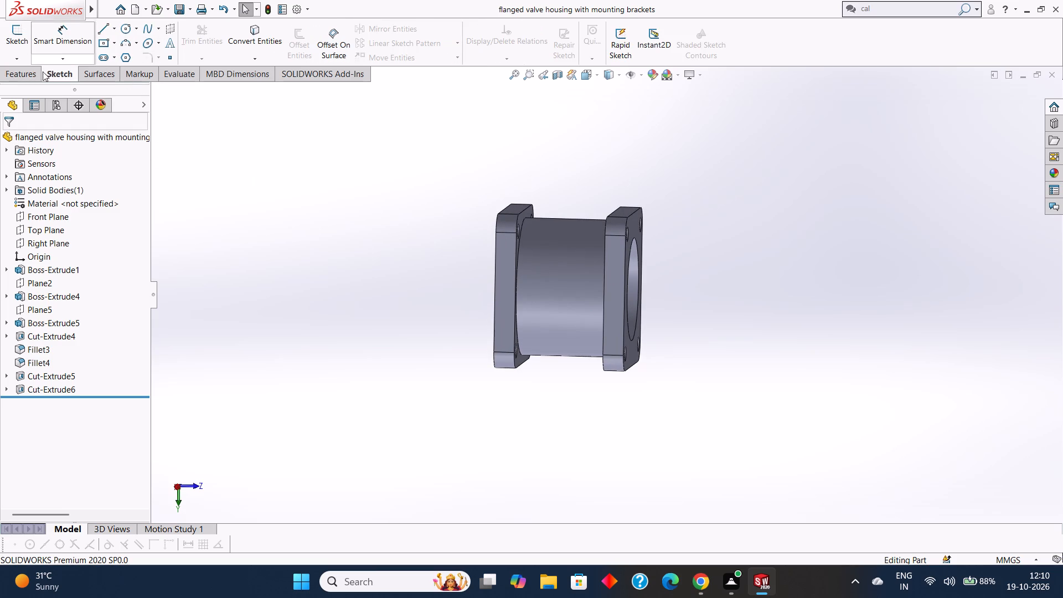
{"action": "left_click", "coordinate": [33, 75]}
{"action": "left_click", "coordinate": [551, 58]}
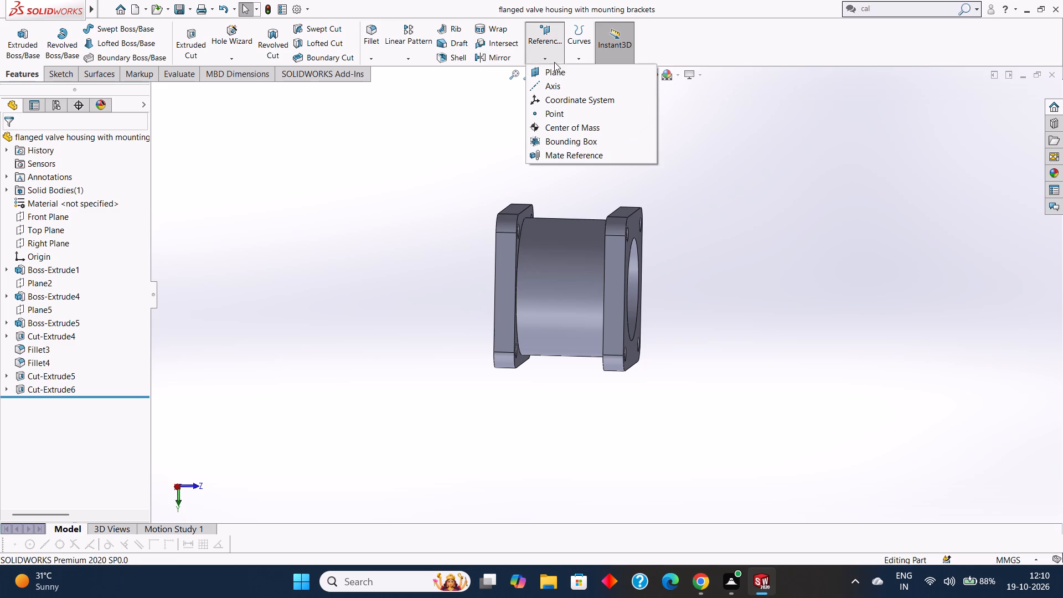
{"action": "left_click", "coordinate": [554, 70]}
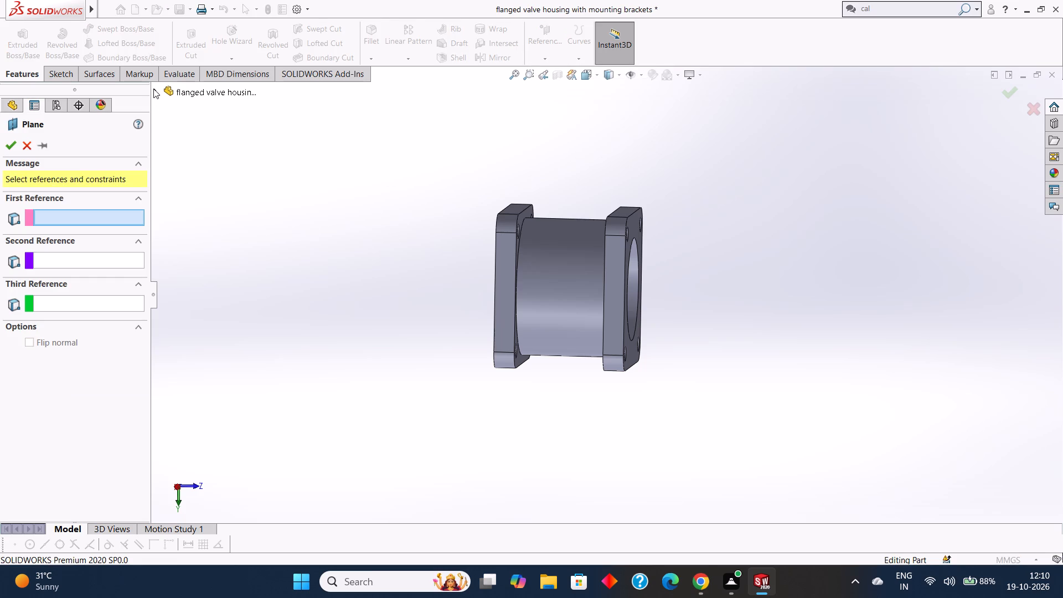
{"action": "left_click", "coordinate": [153, 89]}
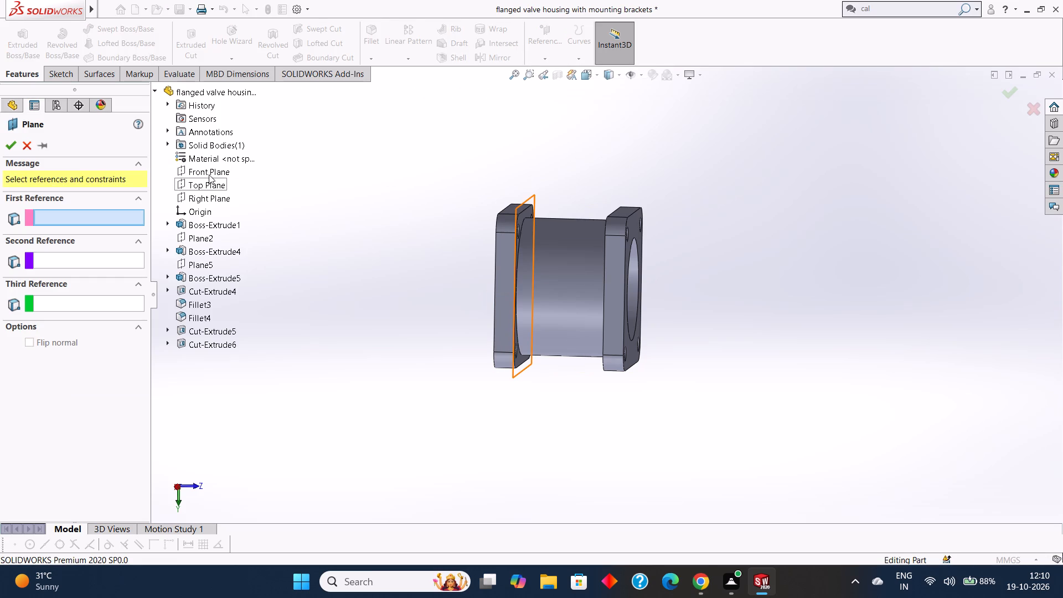
{"action": "left_click", "coordinate": [210, 182]}
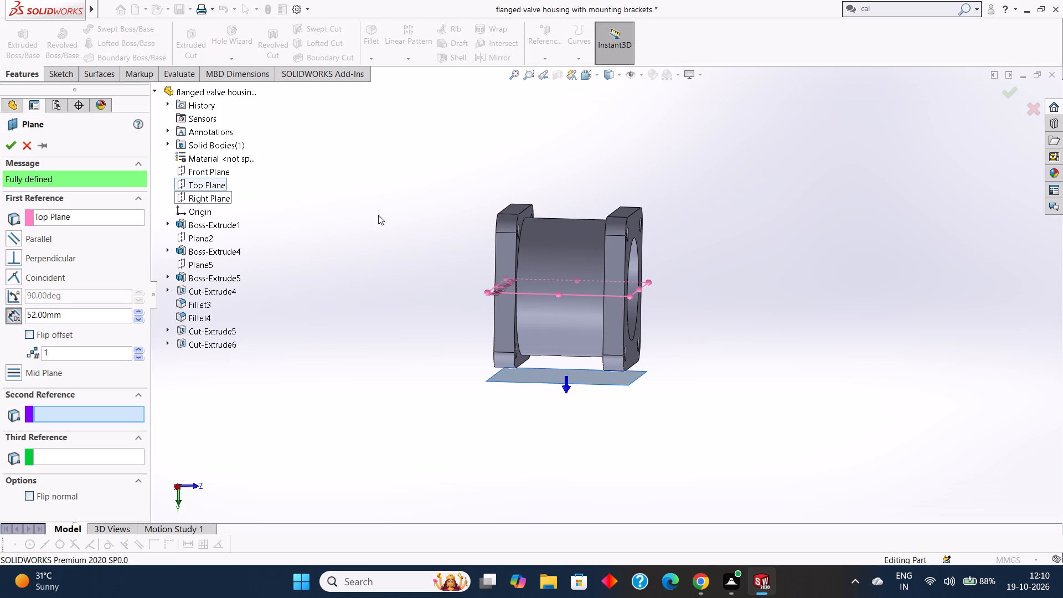
{"action": "middle_click_drag", "start_coordinate": [378, 215], "coordinate": [382, 225]}
{"action": "middle_click_drag", "start_coordinate": [363, 237], "coordinate": [359, 198]}
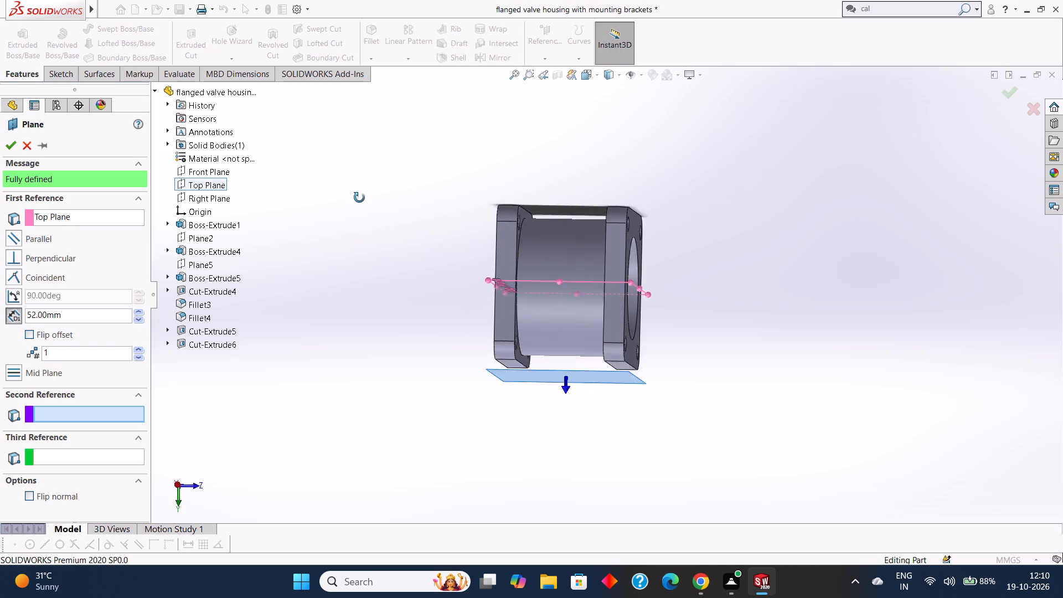
{"action": "middle_click_drag", "start_coordinate": [359, 198], "coordinate": [362, 217]}
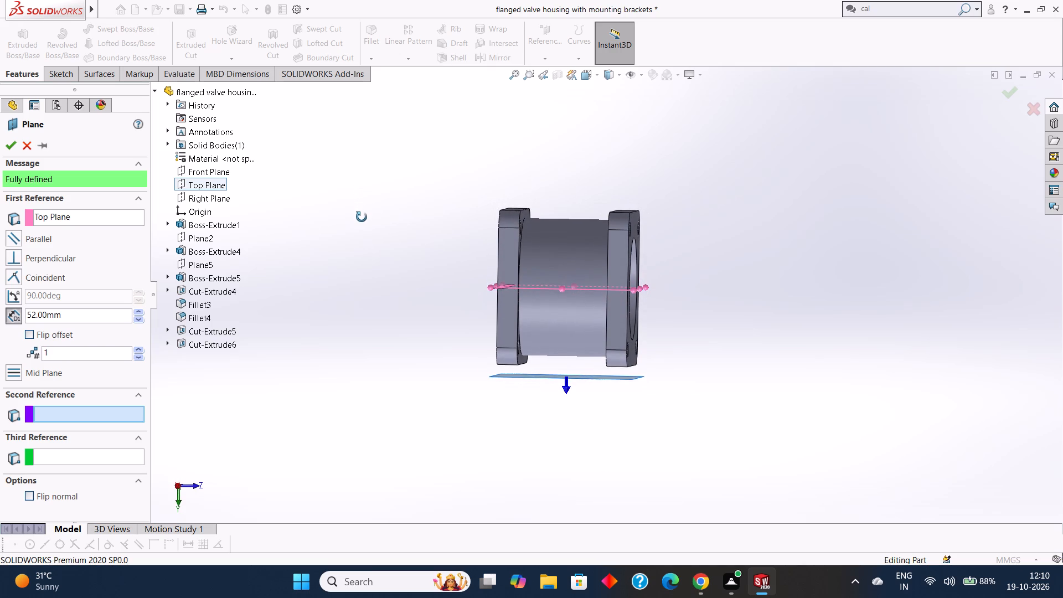
{"action": "middle_click_drag", "start_coordinate": [362, 217], "coordinate": [376, 178]}
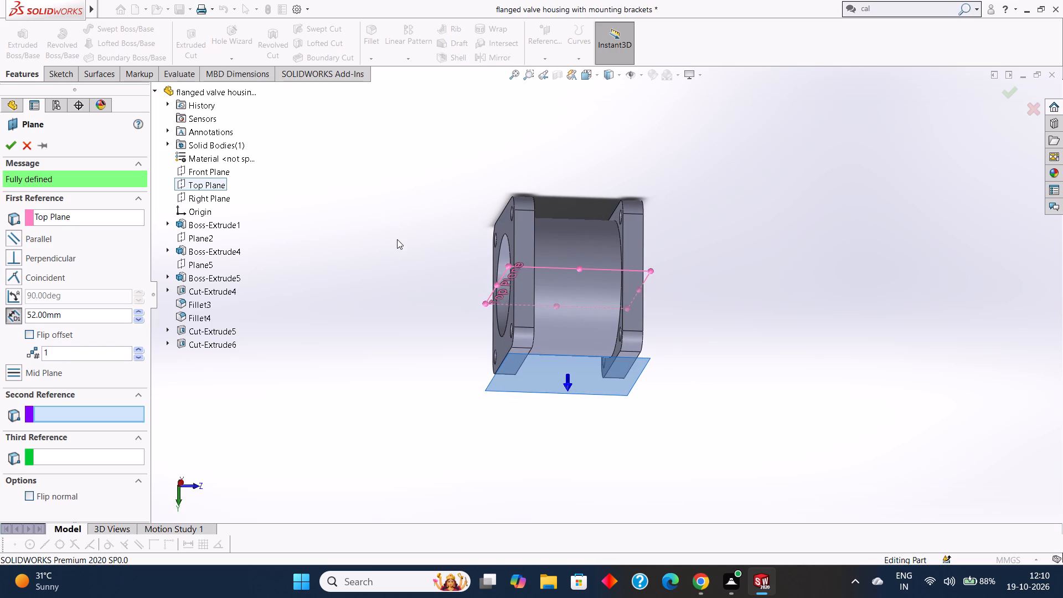
{"action": "middle_click_drag", "start_coordinate": [398, 235], "coordinate": [390, 299]}
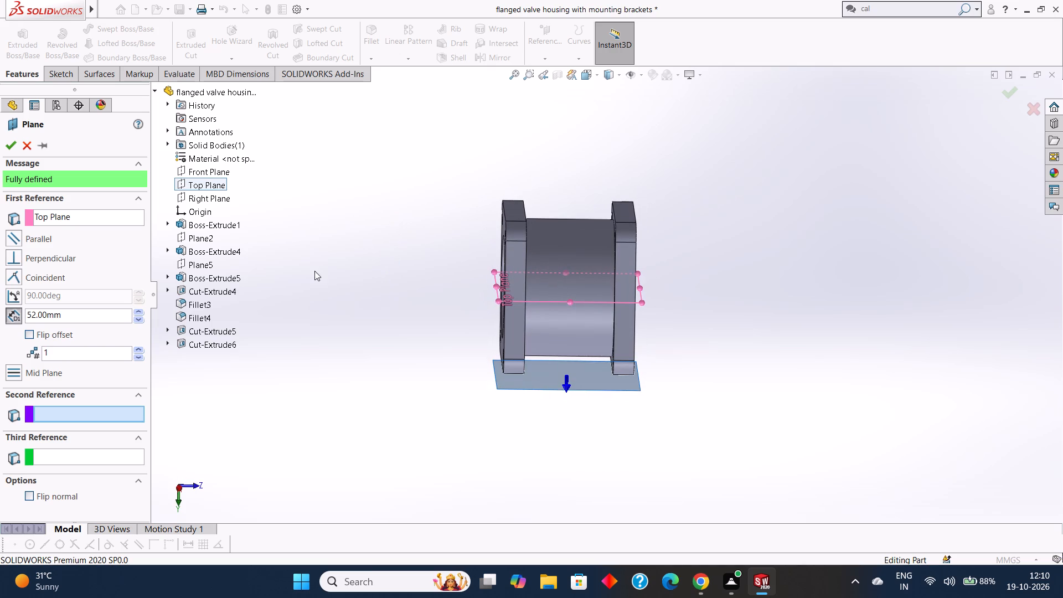
{"action": "left_click", "coordinate": [30, 335]}
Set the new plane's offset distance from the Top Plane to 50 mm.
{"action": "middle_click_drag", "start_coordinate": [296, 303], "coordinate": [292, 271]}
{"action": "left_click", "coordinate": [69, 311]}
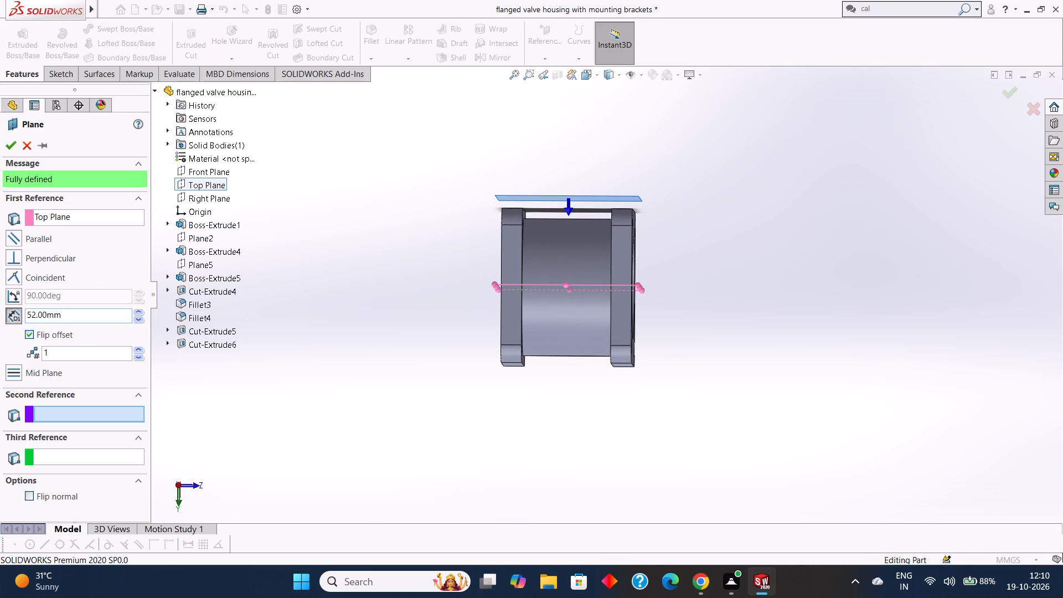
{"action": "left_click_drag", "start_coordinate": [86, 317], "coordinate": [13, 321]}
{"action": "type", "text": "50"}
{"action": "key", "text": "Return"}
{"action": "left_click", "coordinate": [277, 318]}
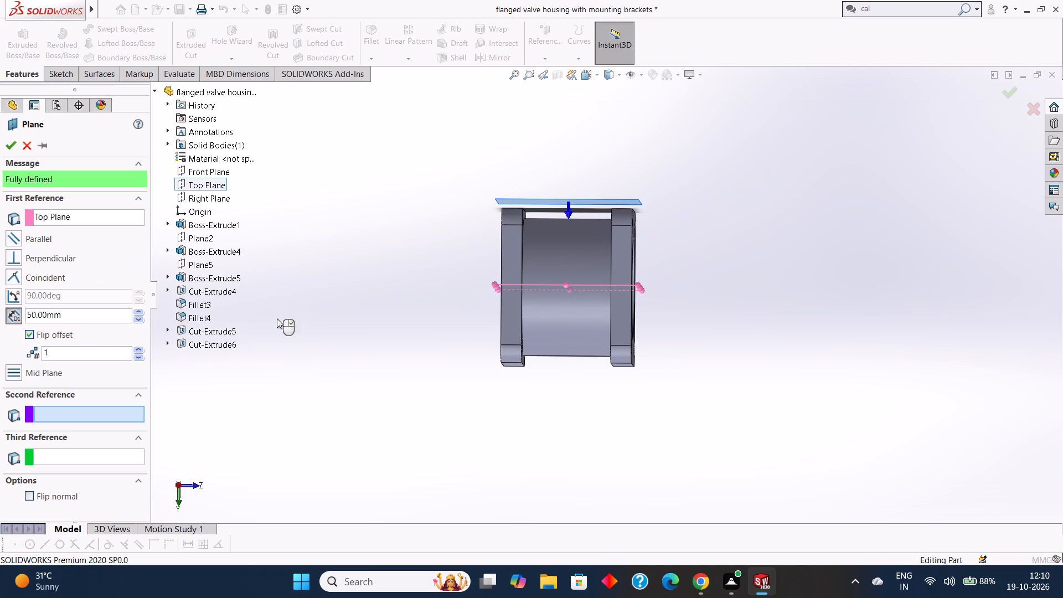
Set the new plane's offset distance from the Top Plane to 45 mm.
{"action": "middle_click_drag", "start_coordinate": [346, 349], "coordinate": [316, 349]}
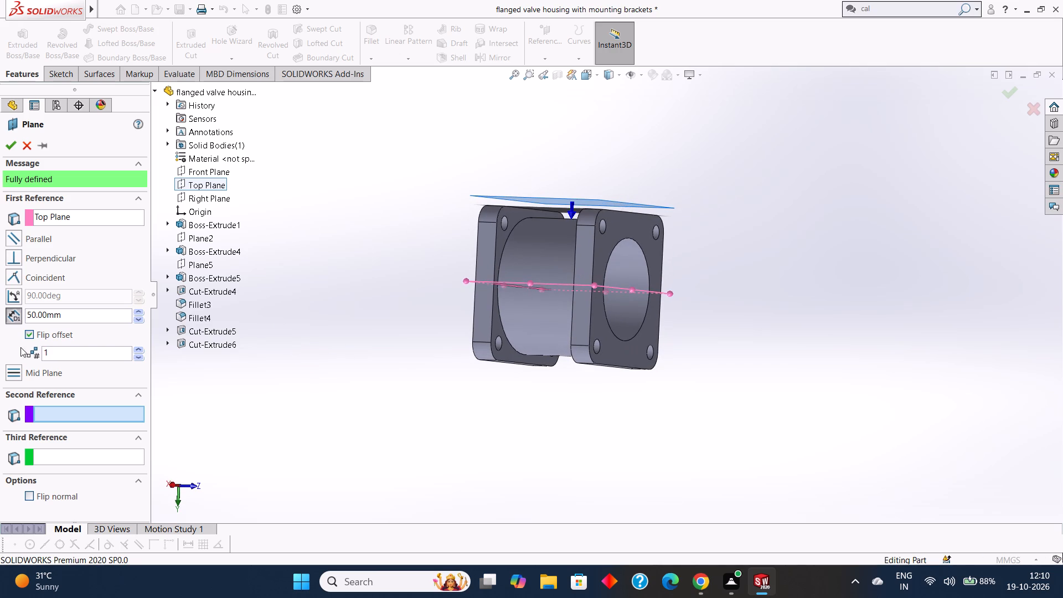
{"action": "left_click", "coordinate": [63, 314]}
{"action": "left_click_drag", "start_coordinate": [79, 316], "coordinate": [23, 313]}
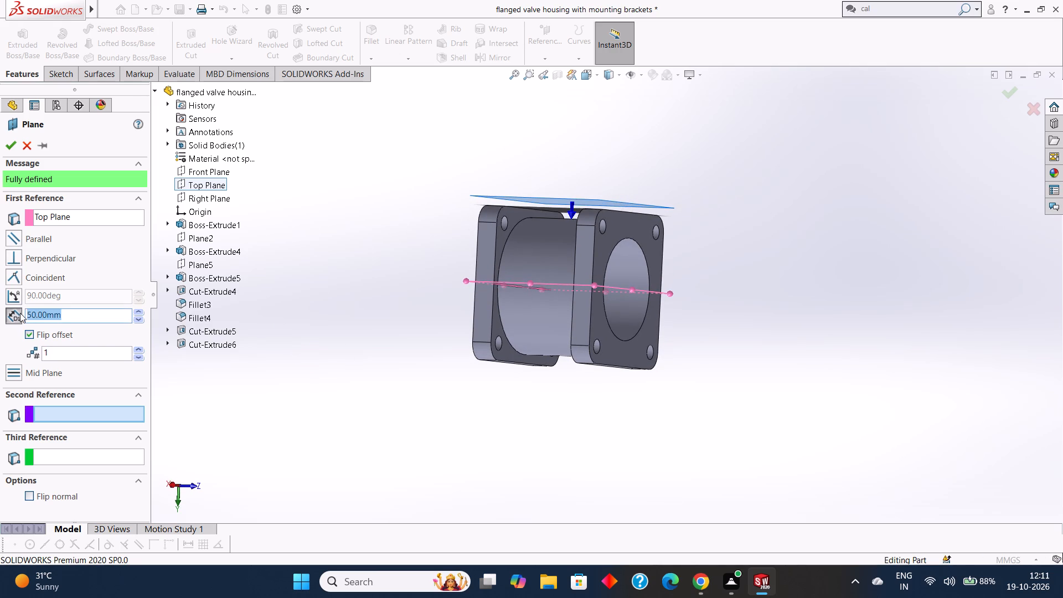
{"action": "type", "text": "45"}
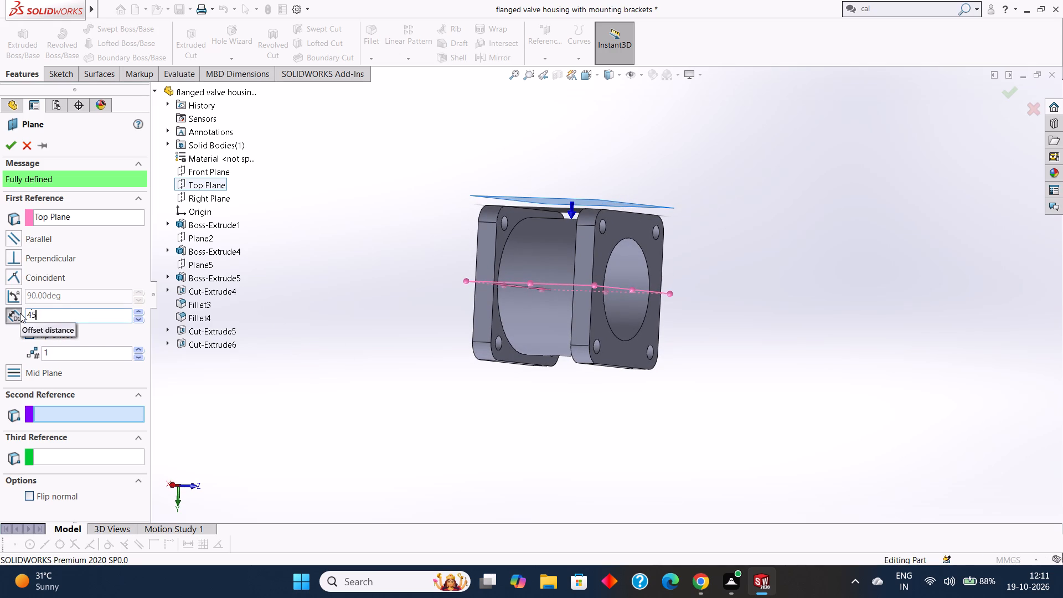
{"action": "key", "text": "Return"}
Examine the previewed offset plane from several side angles, checking its position against the flange edges and the cylinder wall.
{"action": "middle_click_drag", "start_coordinate": [334, 404], "coordinate": [340, 365]}
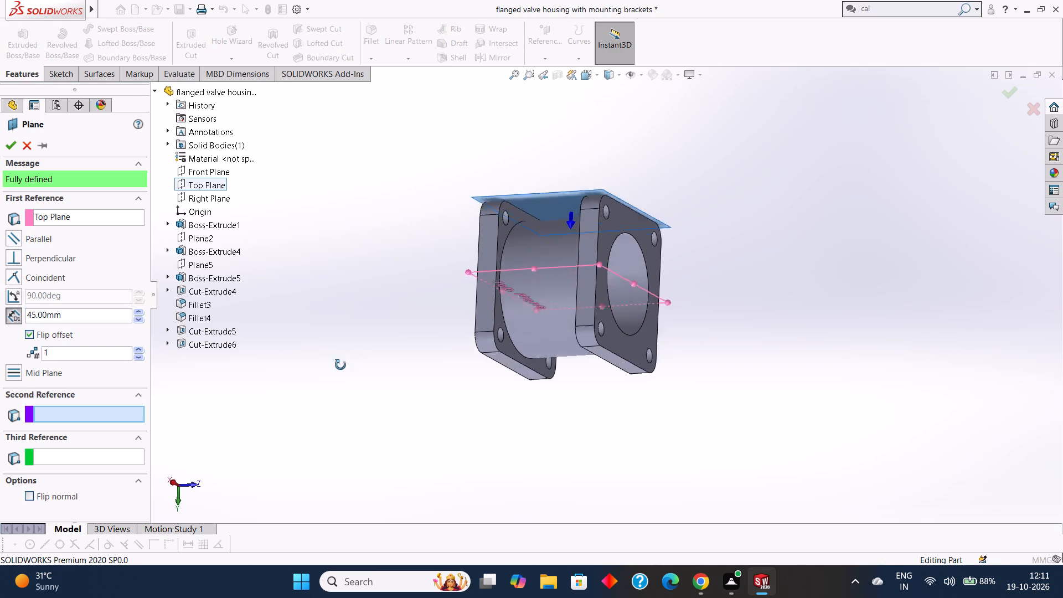
{"action": "middle_click_drag", "start_coordinate": [340, 365], "coordinate": [377, 389]}
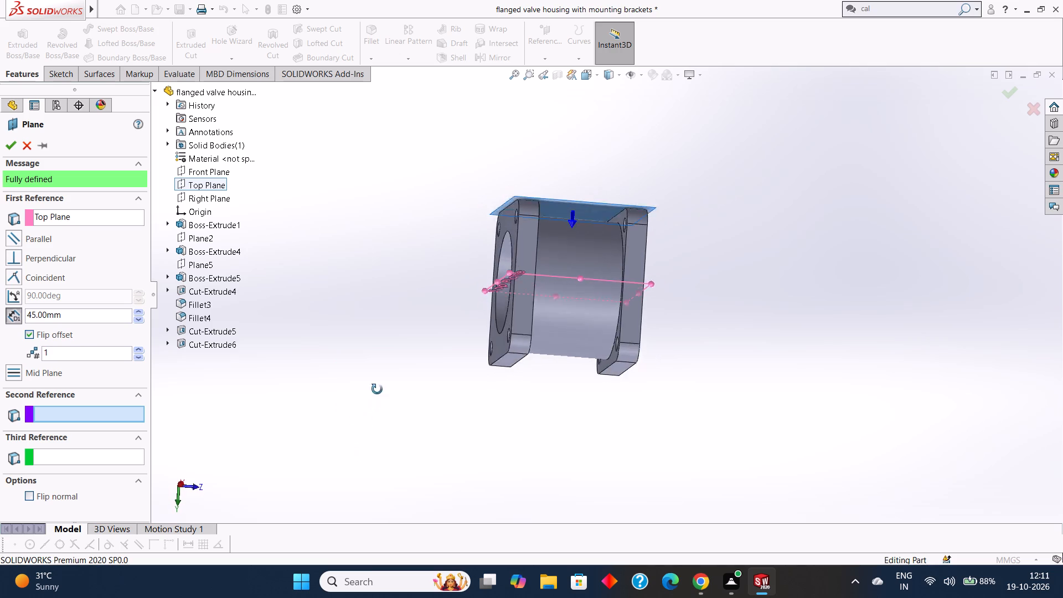
{"action": "middle_click_drag", "start_coordinate": [377, 389], "coordinate": [355, 389]}
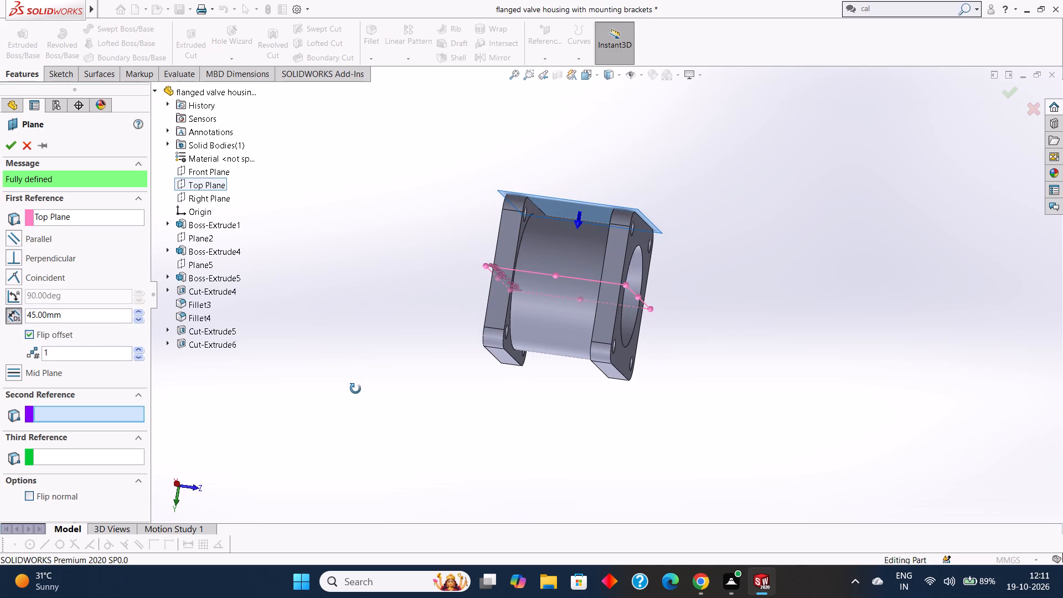
{"action": "middle_click_drag", "start_coordinate": [355, 389], "coordinate": [362, 389]}
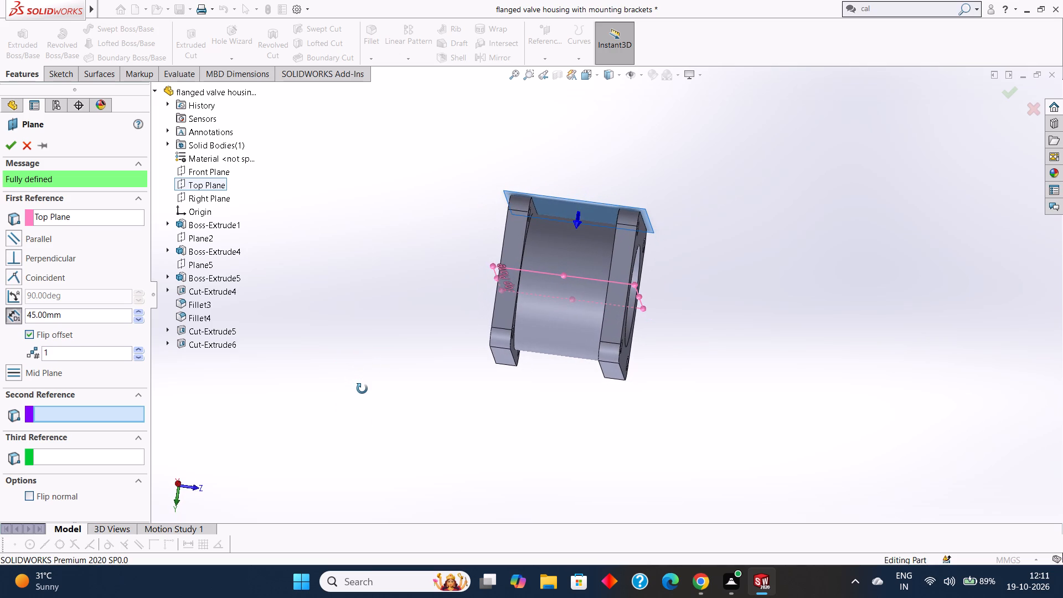
{"action": "middle_click_drag", "start_coordinate": [362, 389], "coordinate": [365, 393]}
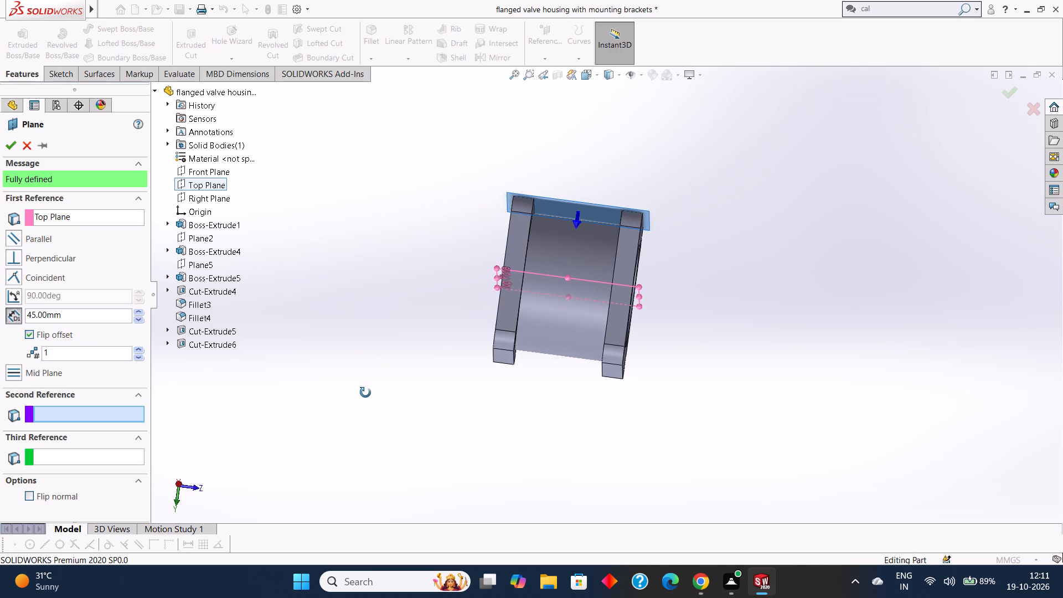
{"action": "middle_click_drag", "start_coordinate": [365, 393], "coordinate": [368, 398]}
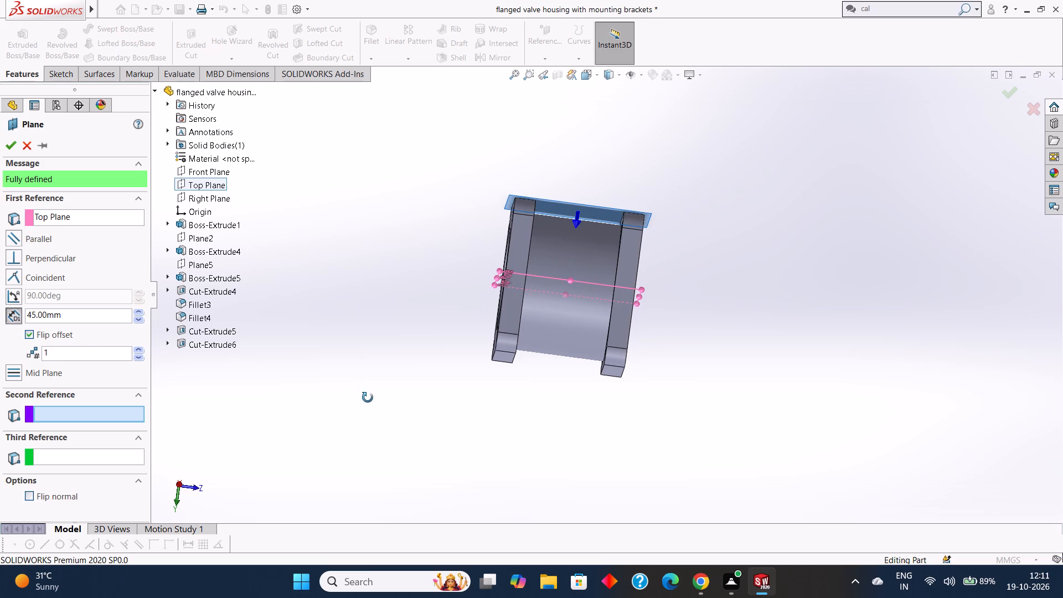
{"action": "middle_click_drag", "start_coordinate": [368, 398], "coordinate": [368, 401]}
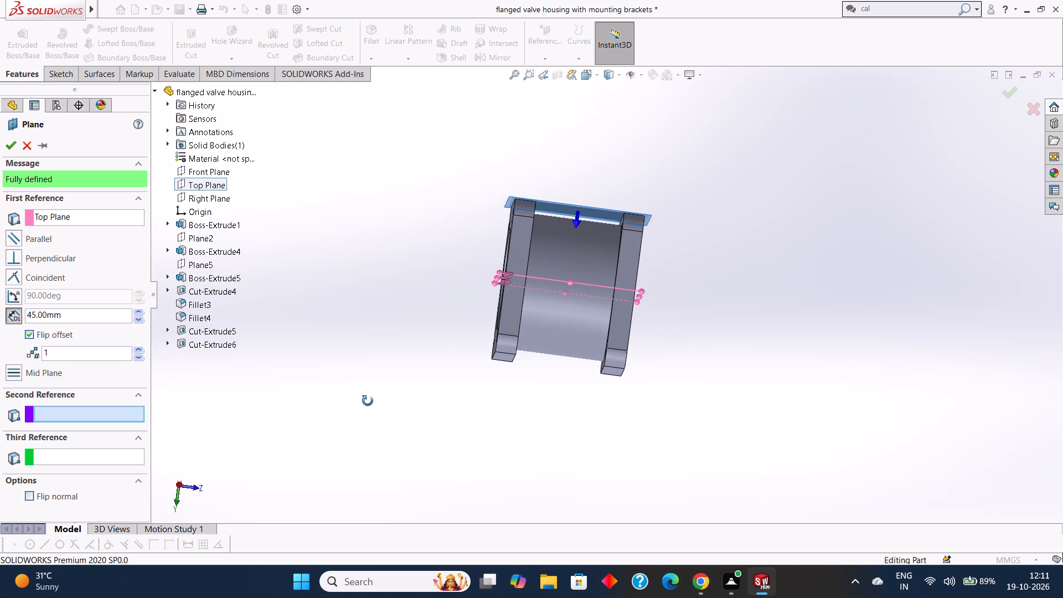
{"action": "middle_click_drag", "start_coordinate": [368, 401], "coordinate": [369, 407]}
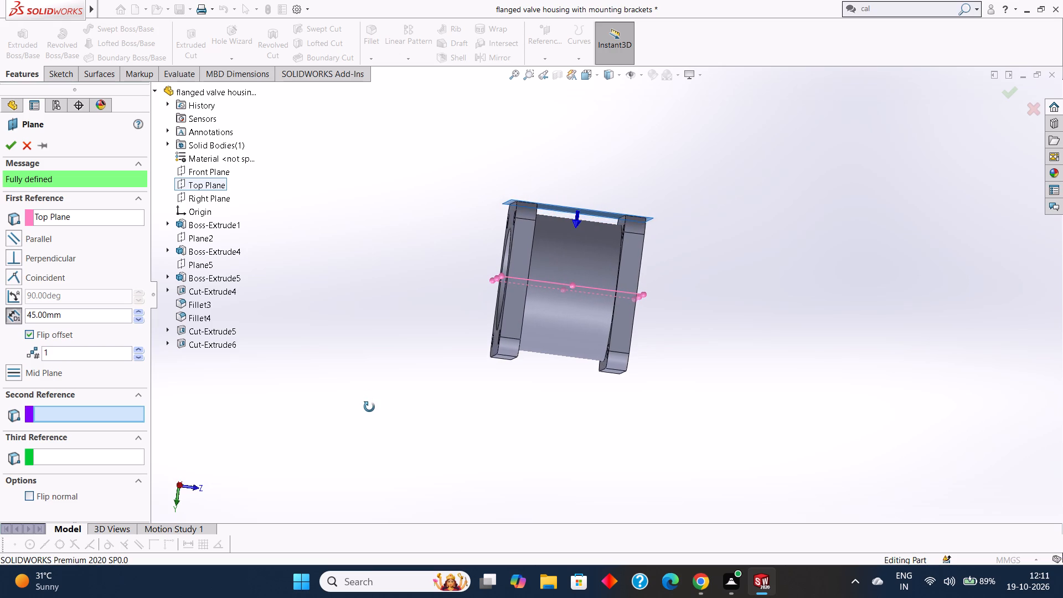
{"action": "middle_click_drag", "start_coordinate": [369, 407], "coordinate": [369, 408]}
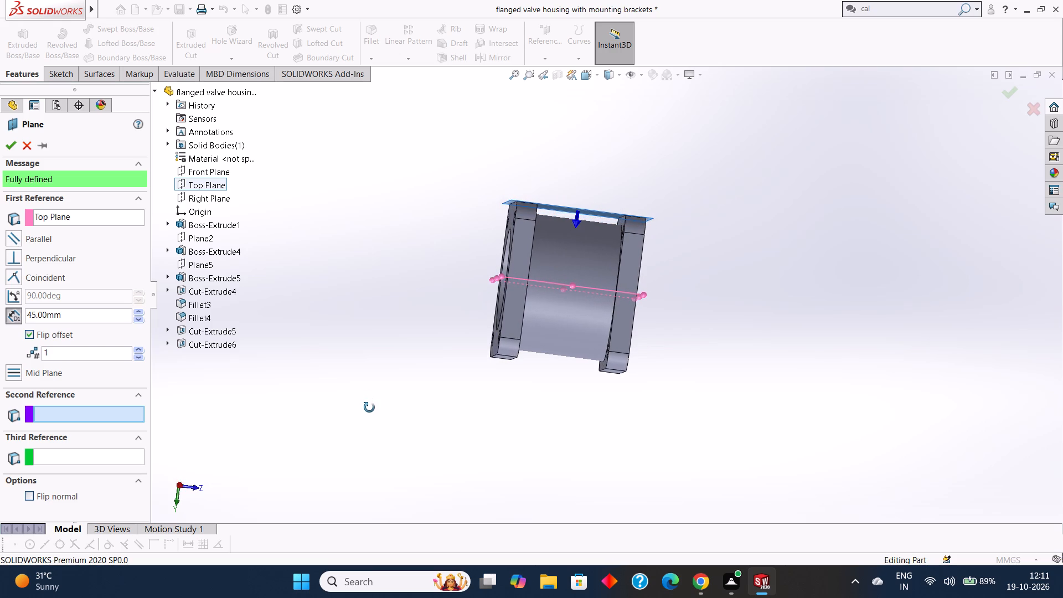
{"action": "middle_click_drag", "start_coordinate": [369, 408], "coordinate": [370, 410]}
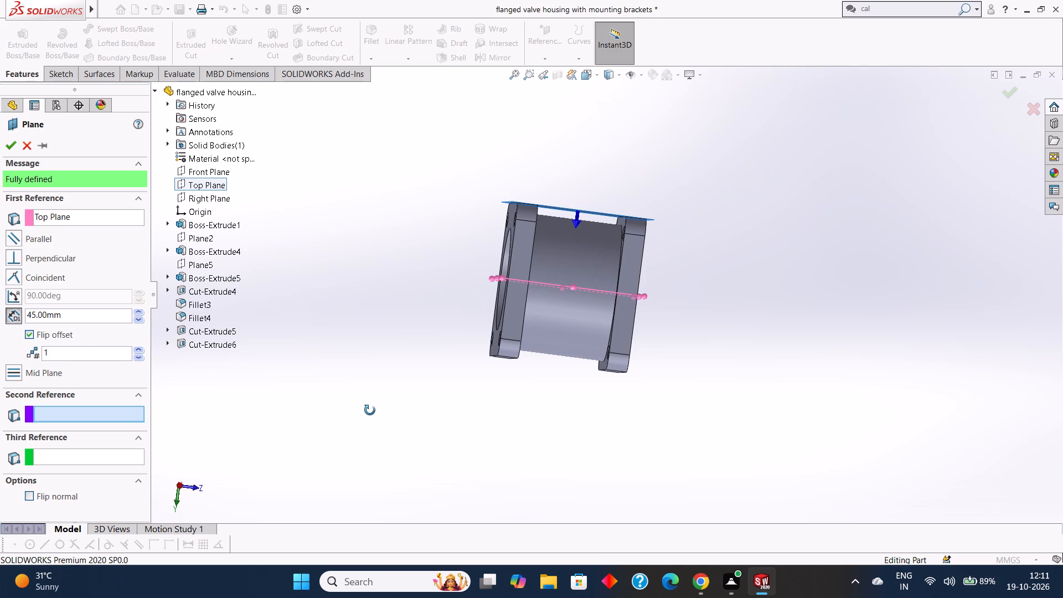
{"action": "middle_click_drag", "start_coordinate": [370, 410], "coordinate": [362, 413]}
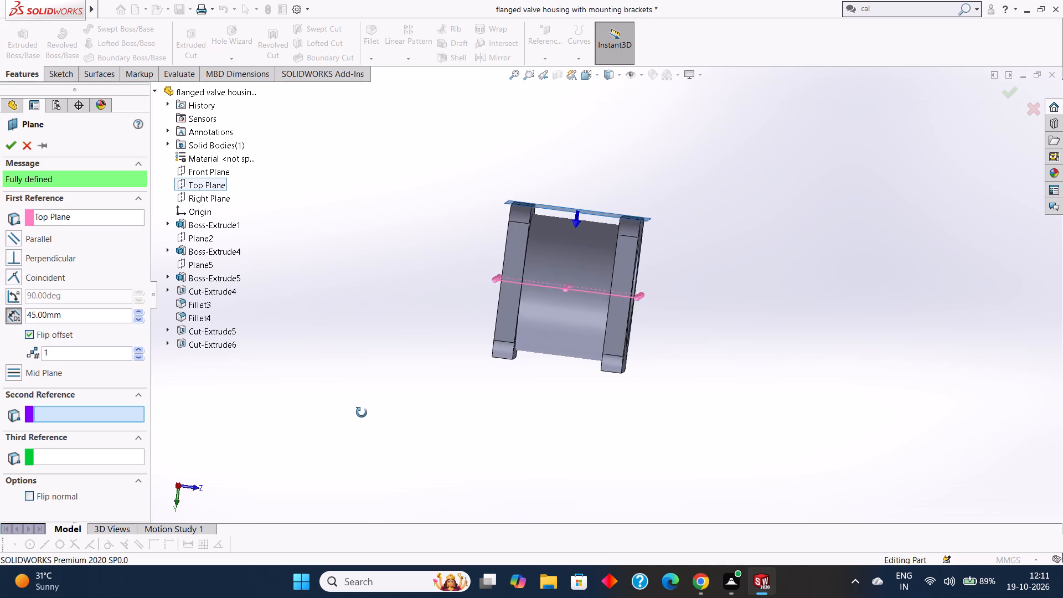
{"action": "middle_click_drag", "start_coordinate": [362, 413], "coordinate": [363, 416]}
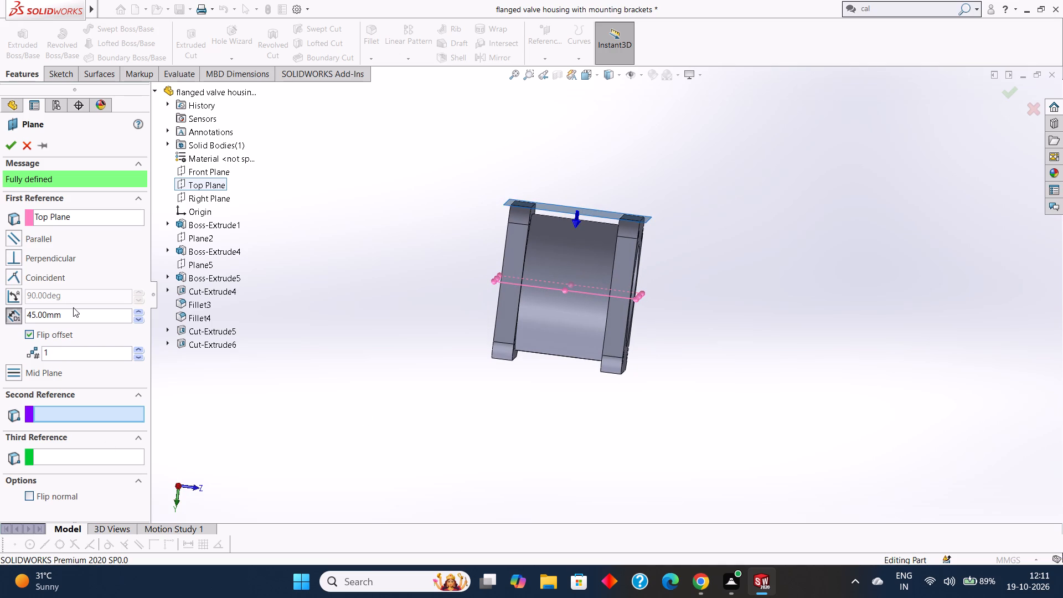
Set the new plane's offset distance from the Top Plane to 83 mm and create the plane.
{"action": "left_click", "coordinate": [73, 307]}
{"action": "left_click", "coordinate": [75, 315]}
{"action": "left_click_drag", "start_coordinate": [92, 321], "coordinate": [25, 324]}
{"action": "type", "text": "83"}
{"action": "key", "text": "Return"}
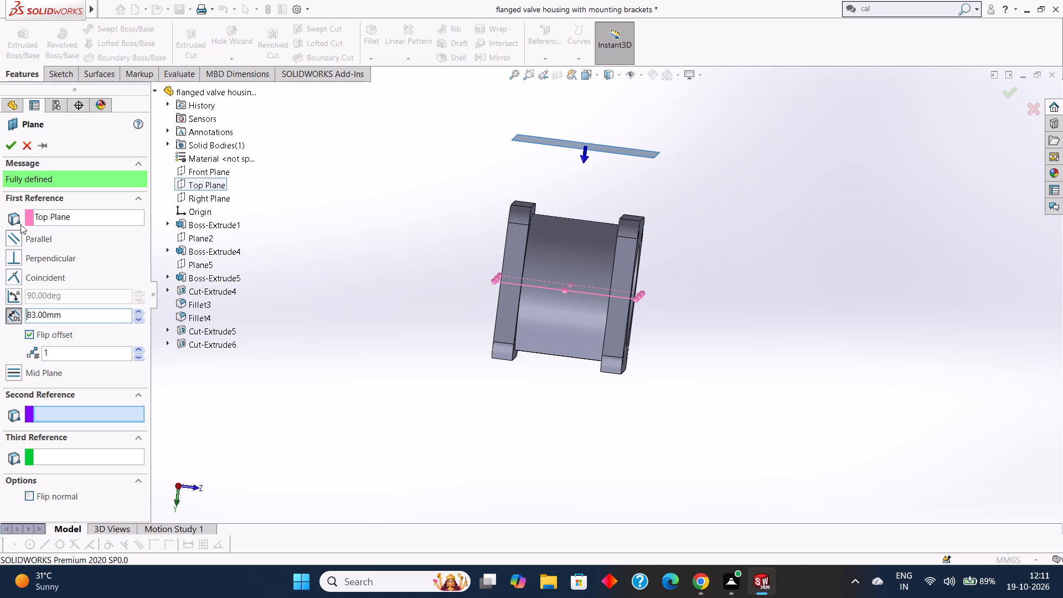
{"action": "left_click", "coordinate": [8, 146]}
Examine the new offset plane's position and clearance relative to the flanges and cylinder from several angles.
{"action": "scroll", "coordinate": [365, 262], "scroll_direction": "up", "scroll_amount": 2}
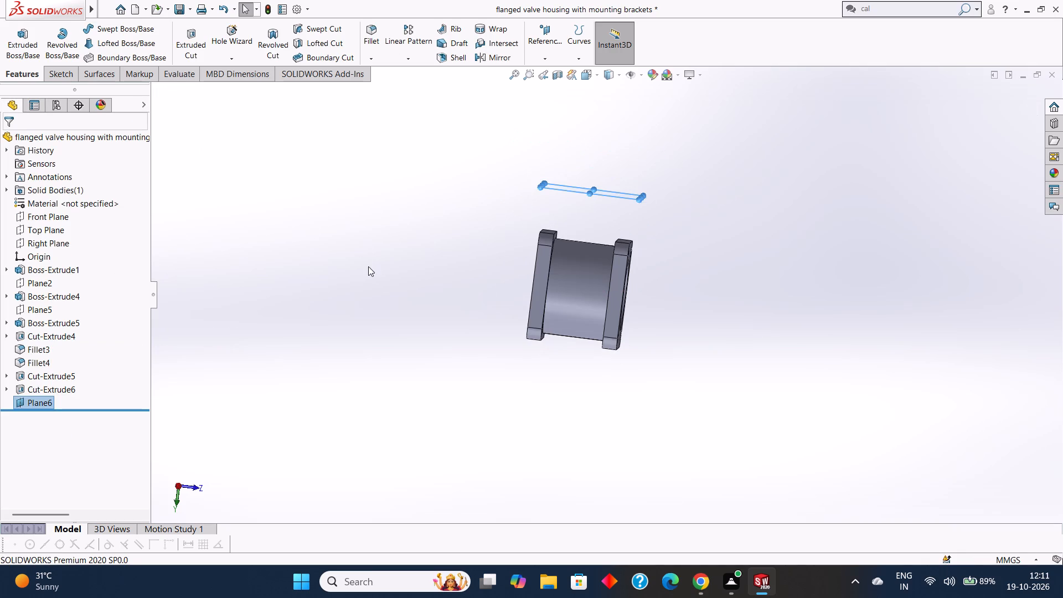
{"action": "middle_click_drag", "start_coordinate": [394, 283], "coordinate": [404, 322]}
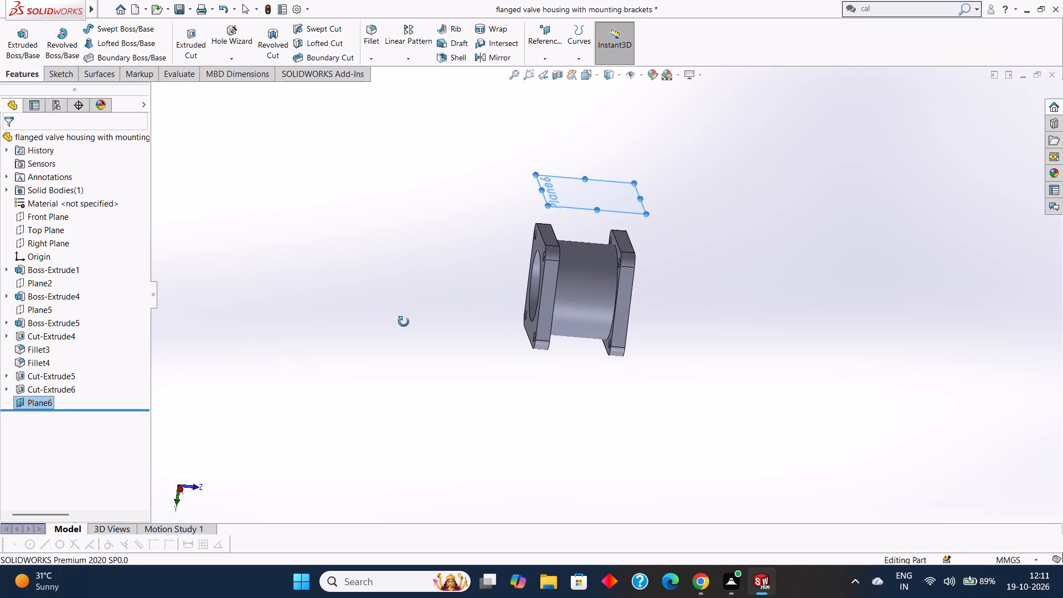
{"action": "middle_click_drag", "start_coordinate": [404, 322], "coordinate": [403, 329]}
{"action": "scroll", "coordinate": [406, 315], "scroll_direction": "up", "scroll_amount": 2}
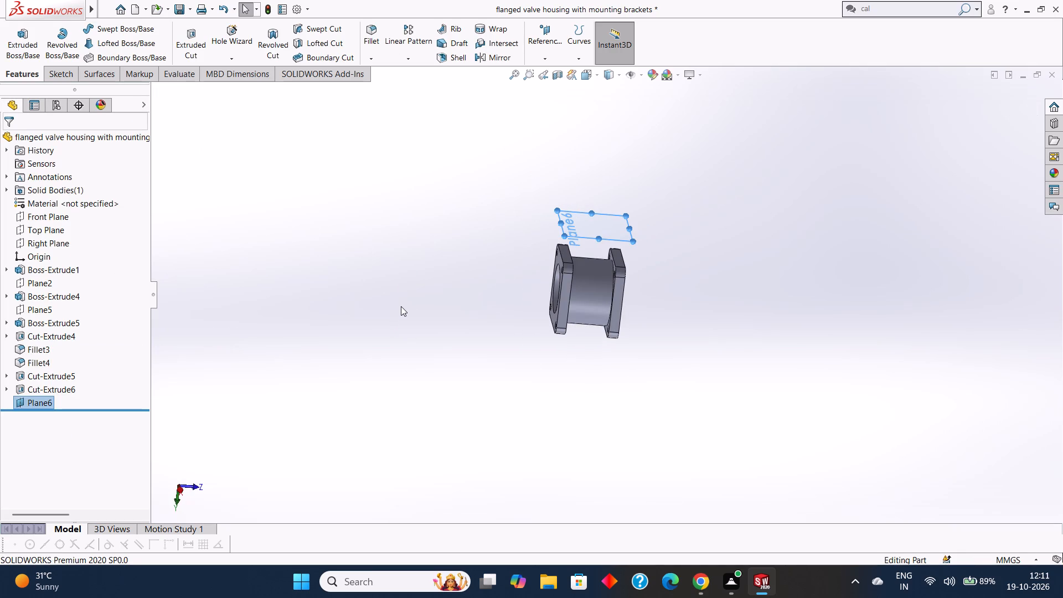
{"action": "scroll", "coordinate": [348, 341], "scroll_direction": "up", "scroll_amount": 1}
{"action": "middle_click_drag", "start_coordinate": [348, 341], "coordinate": [342, 283]}
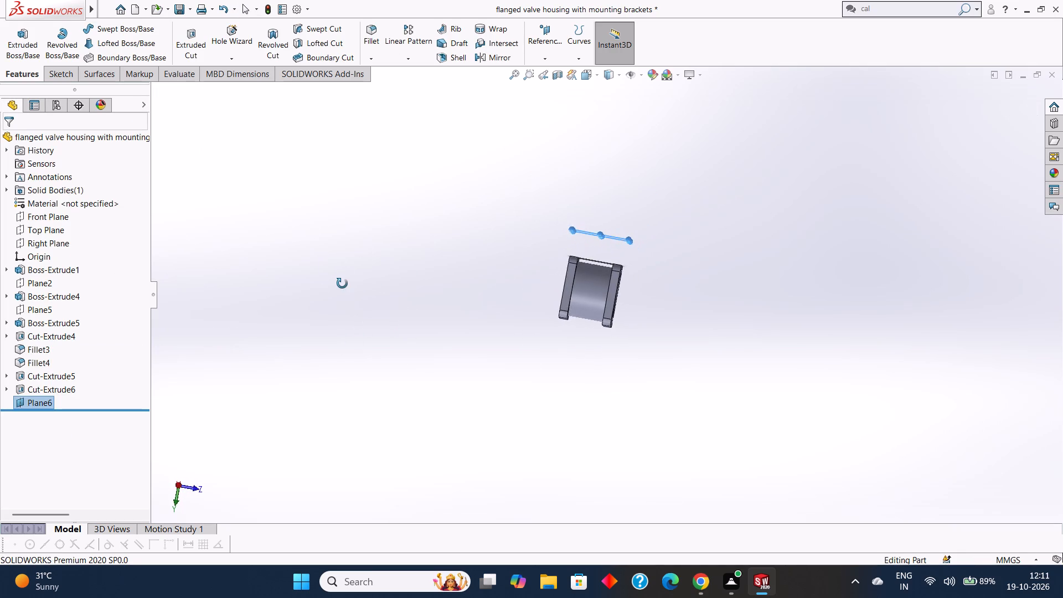
{"action": "middle_click_drag", "start_coordinate": [342, 283], "coordinate": [383, 293]}
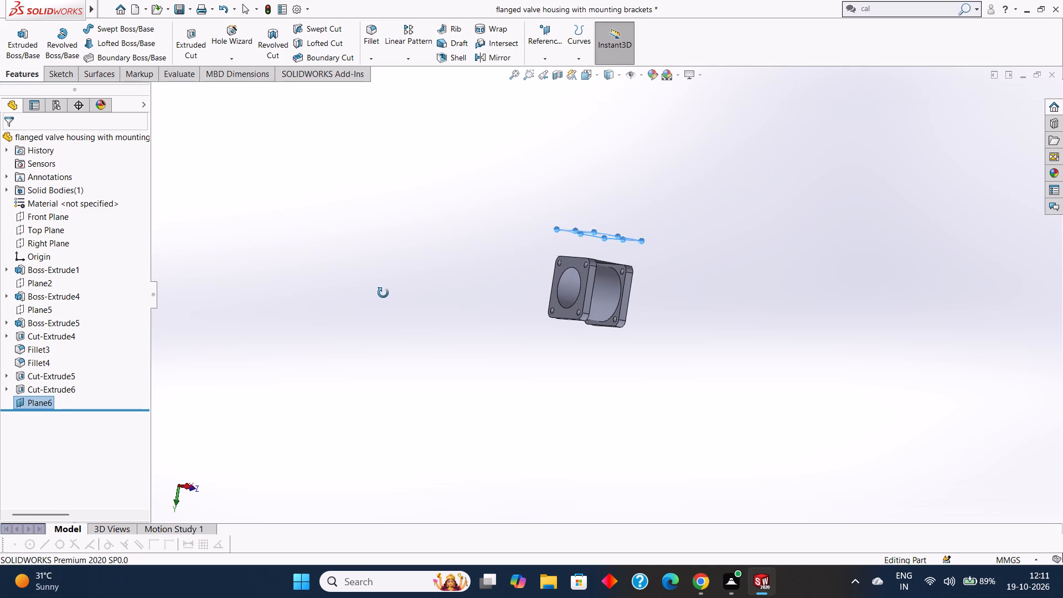
{"action": "middle_click_drag", "start_coordinate": [383, 293], "coordinate": [385, 295]}
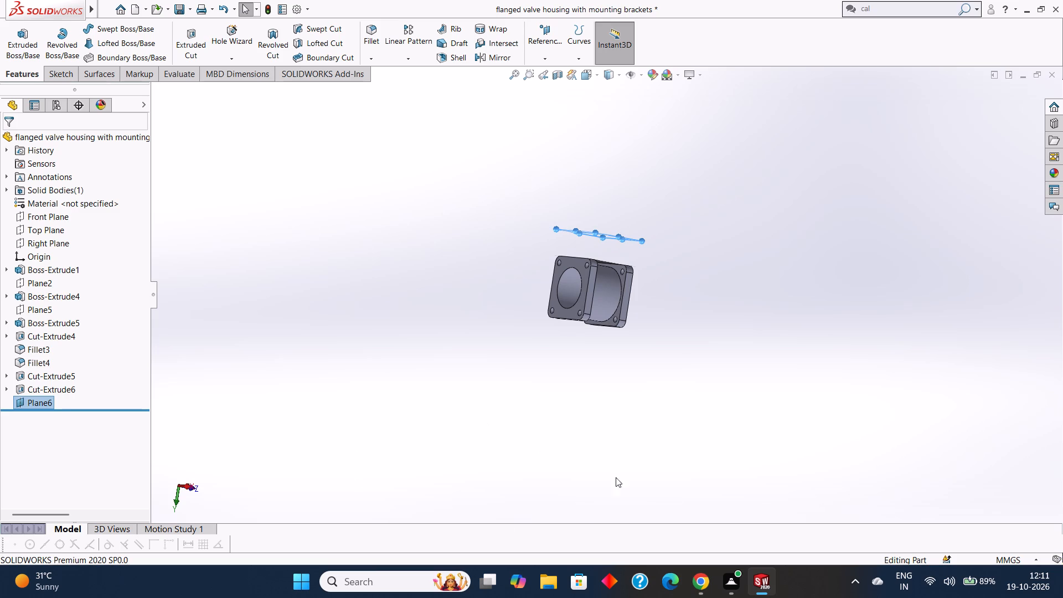
{"action": "middle_click_drag", "start_coordinate": [550, 420], "coordinate": [529, 423]}
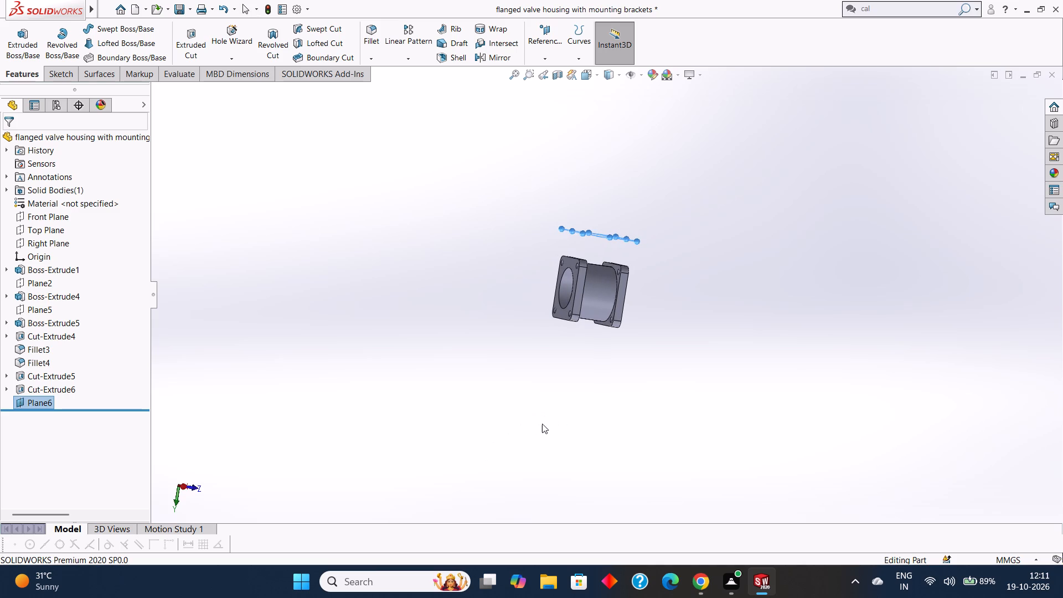
{"action": "middle_click_drag", "start_coordinate": [511, 422], "coordinate": [512, 422]}
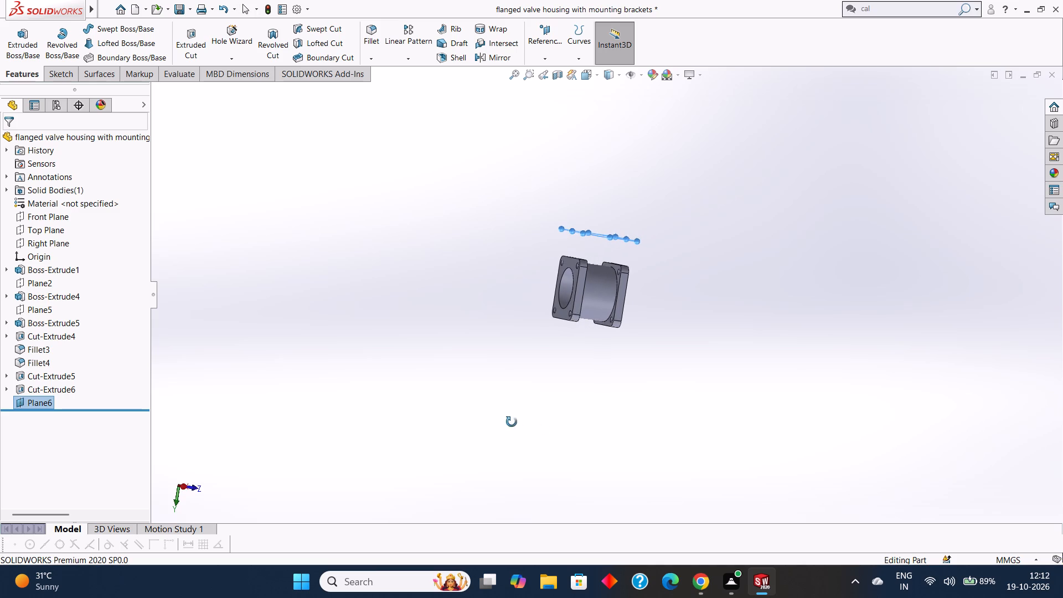
{"action": "middle_click_drag", "start_coordinate": [512, 422], "coordinate": [528, 432]}
{"action": "middle_click_drag", "start_coordinate": [553, 388], "coordinate": [563, 400]}
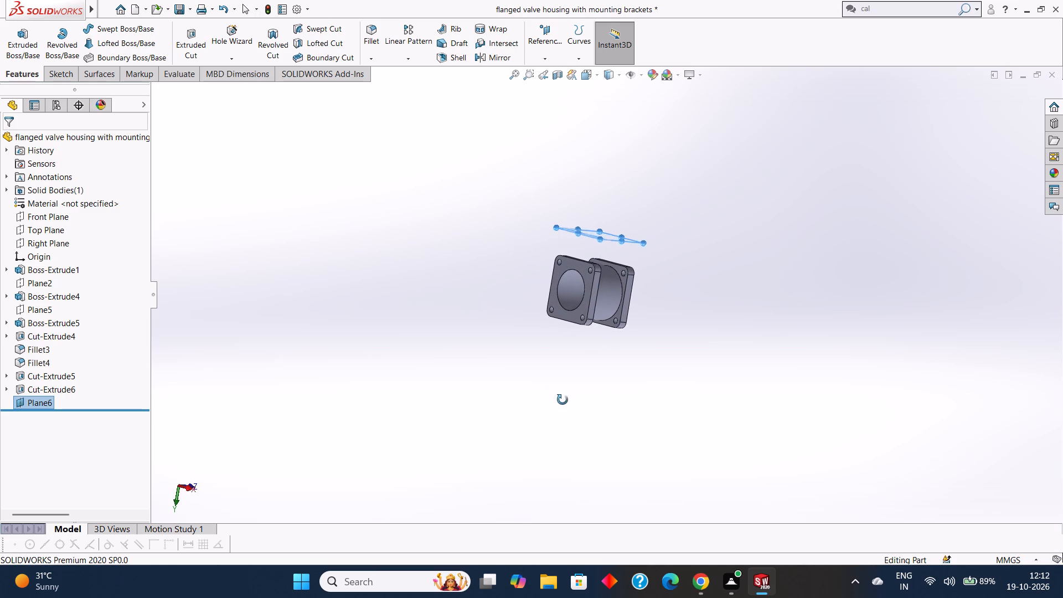
{"action": "middle_click_drag", "start_coordinate": [563, 400], "coordinate": [566, 405]}
{"action": "middle_click_drag", "start_coordinate": [560, 365], "coordinate": [523, 363]}
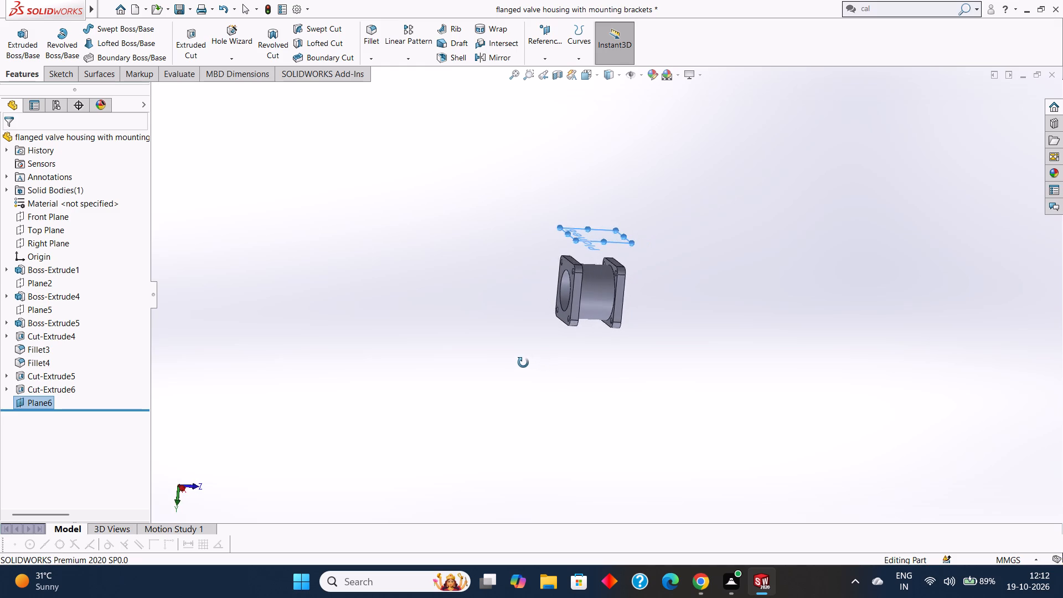
{"action": "middle_click_drag", "start_coordinate": [523, 363], "coordinate": [519, 384]}
On the new offset plane, sketch a circle about 16.6 mm in diameter, centred over the middle of the cylinder between the flanges.
{"action": "left_click", "coordinate": [594, 235]}
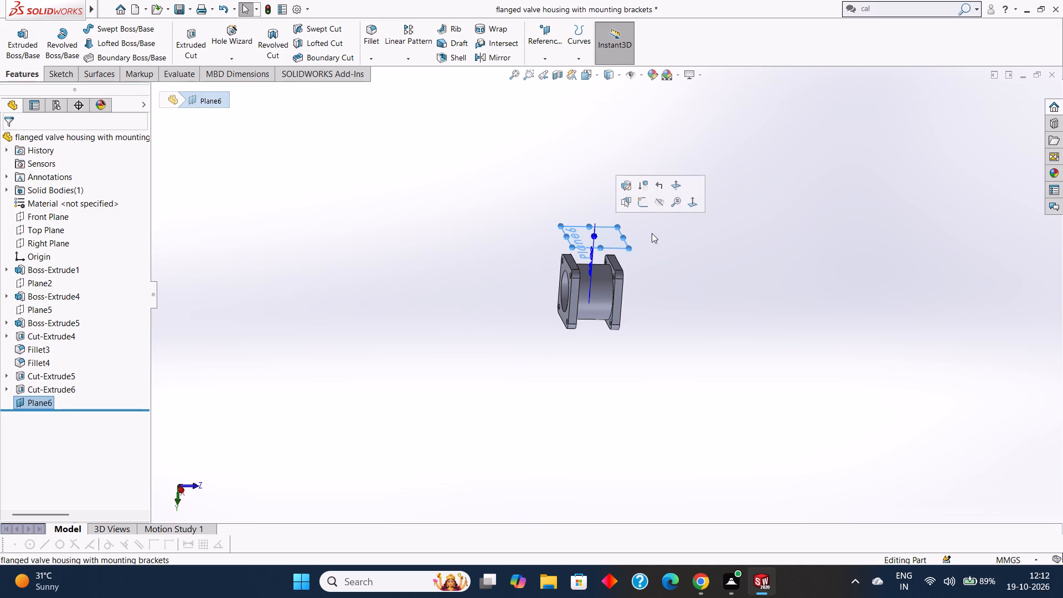
{"action": "key", "text": "Escape"}
{"action": "key", "text": "Escape"}
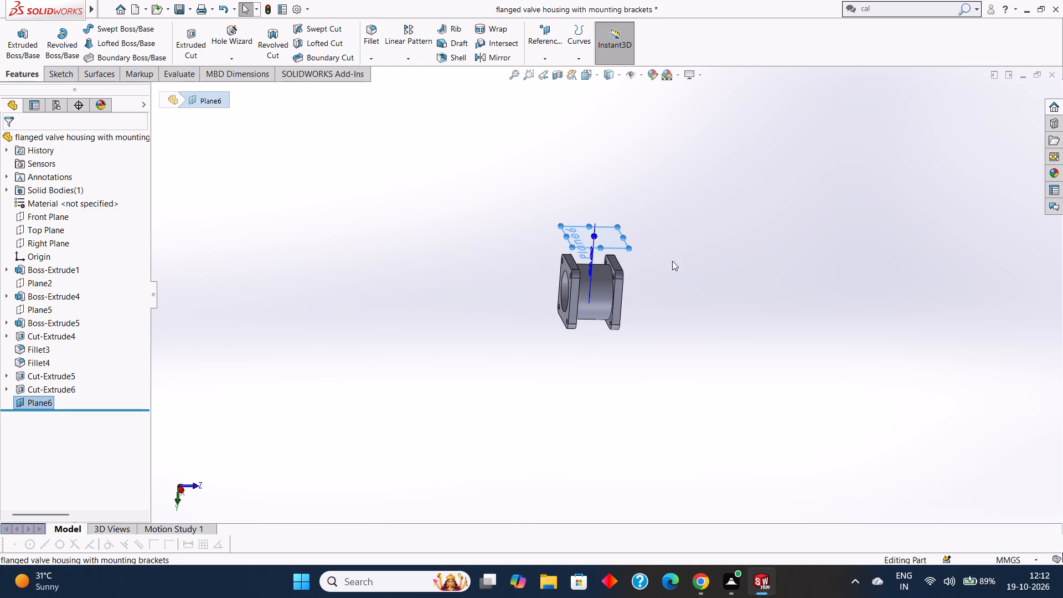
{"action": "middle_click_drag", "start_coordinate": [674, 261], "coordinate": [690, 308]}
{"action": "left_click", "coordinate": [603, 240]}
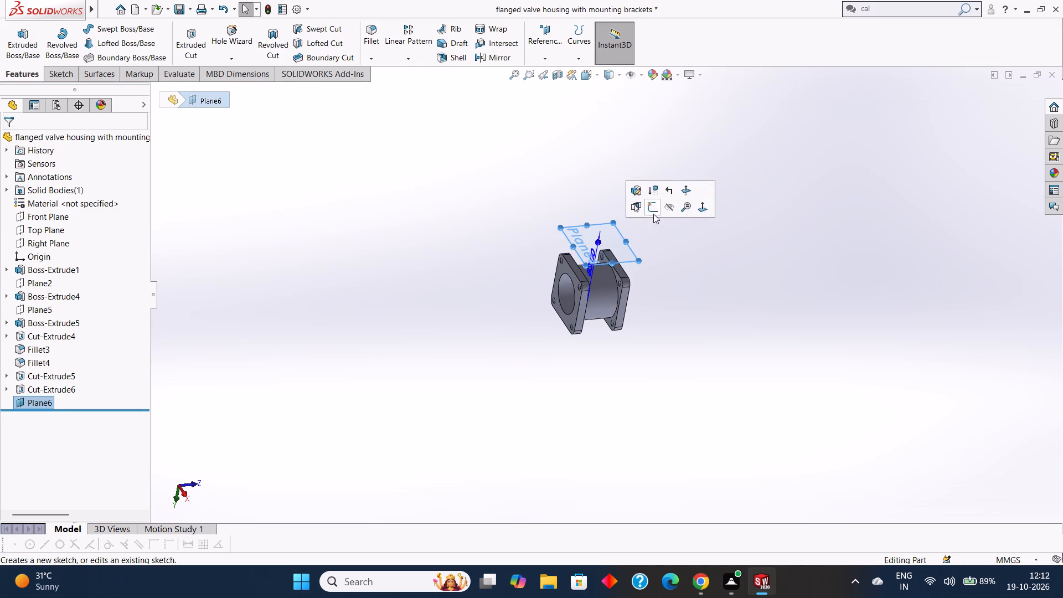
{"action": "left_click", "coordinate": [653, 210]}
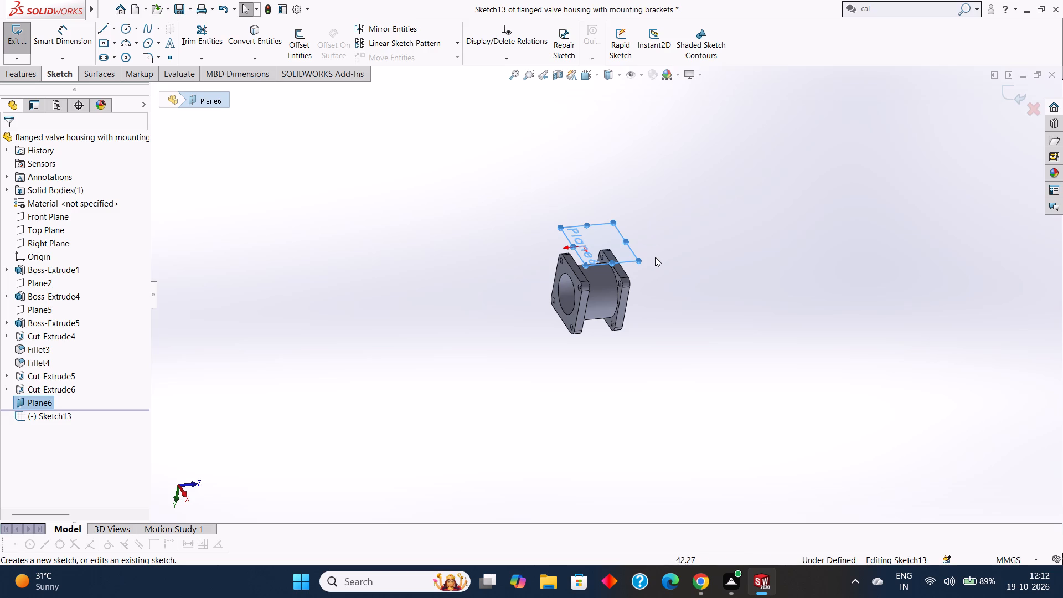
{"action": "key", "text": "ctrl+8"}
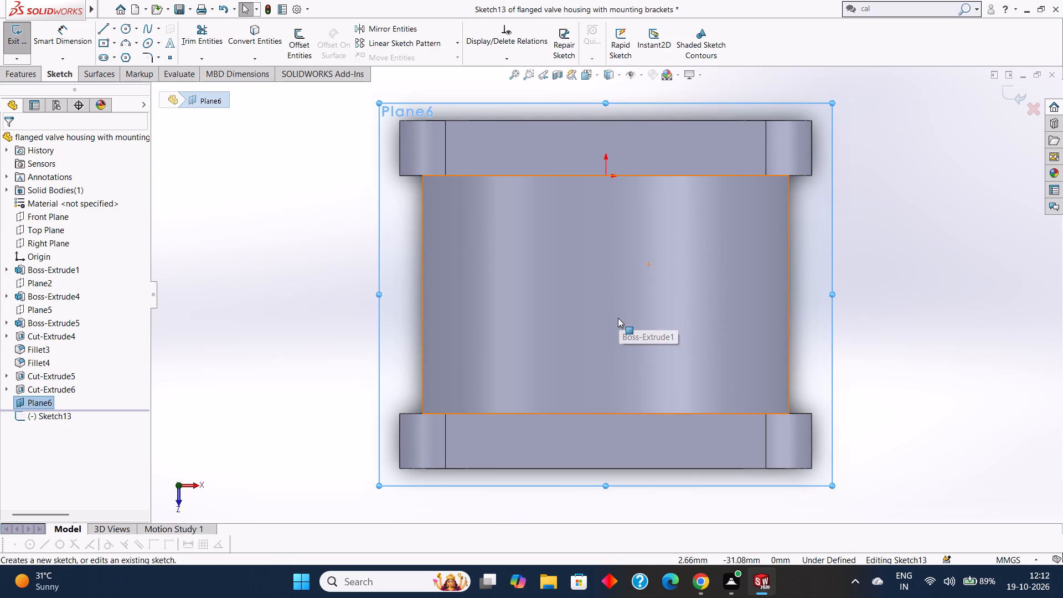
{"action": "key", "text": "ctrl+8"}
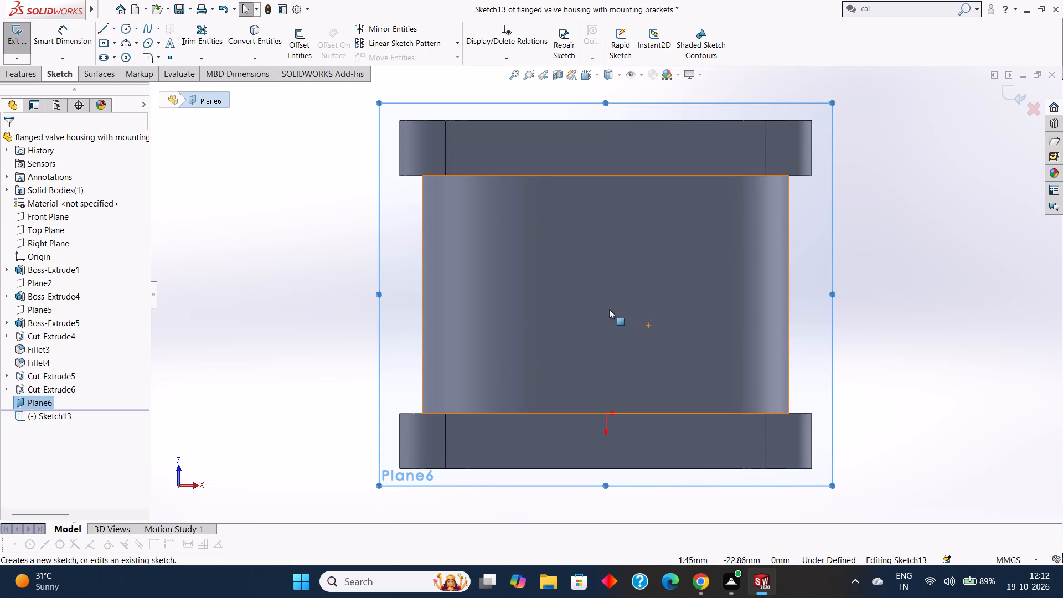
{"action": "left_click", "coordinate": [129, 29]}
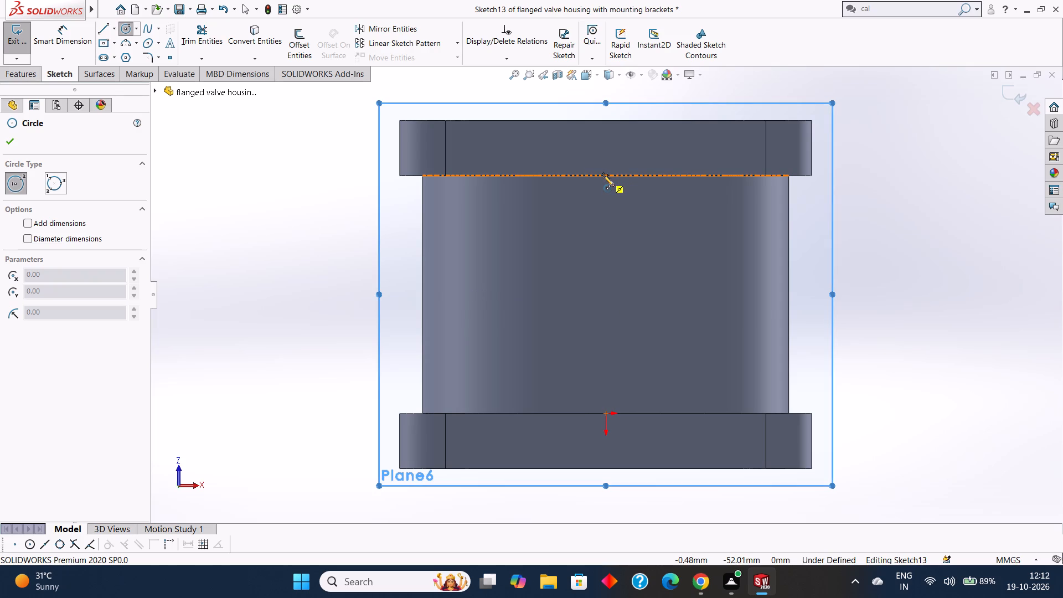
{"action": "left_click", "coordinate": [607, 294]}
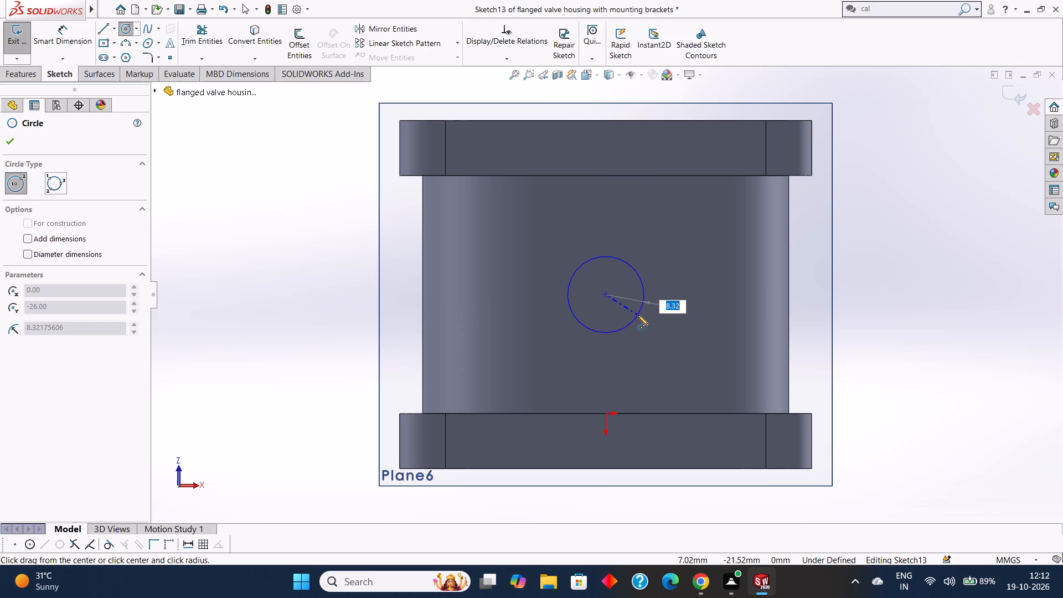
{"action": "left_click", "coordinate": [638, 315]}
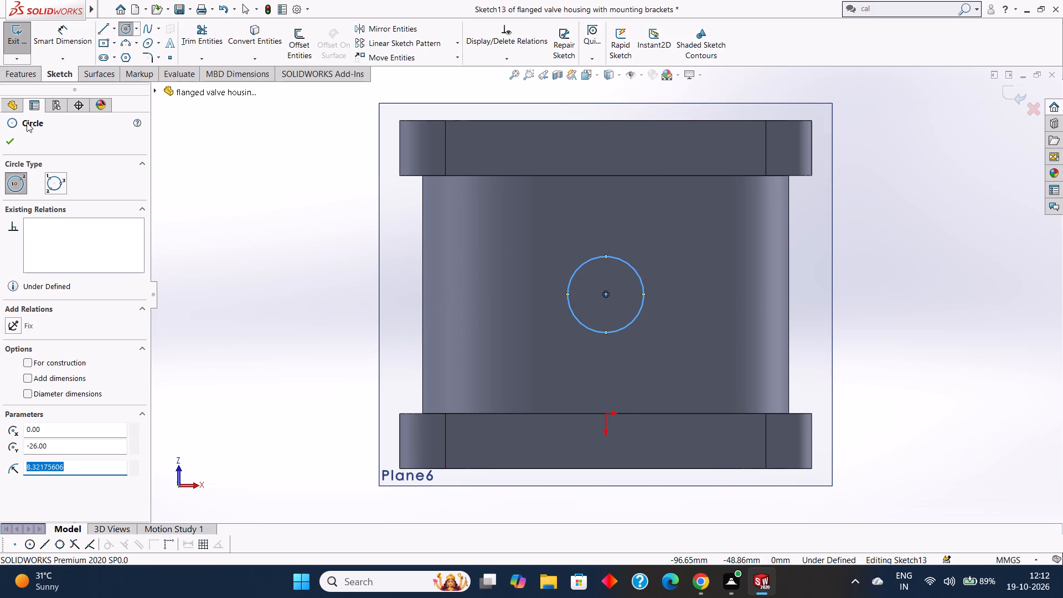
{"action": "left_click", "coordinate": [9, 138]}
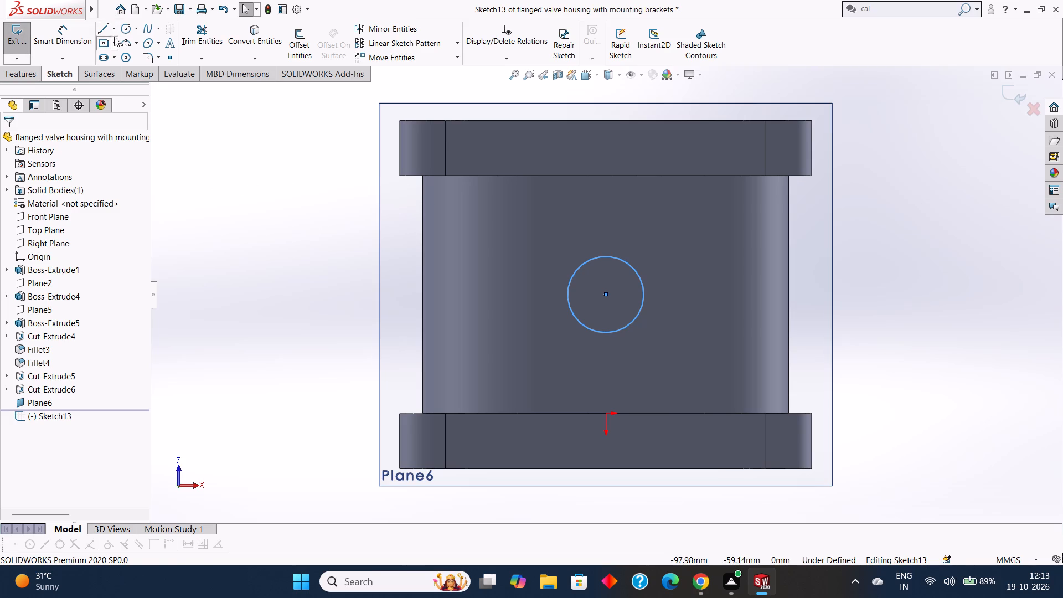
Dimension the sketched circle on the offset plane and set its diameter to 15 mm.
{"action": "left_click", "coordinate": [62, 34]}
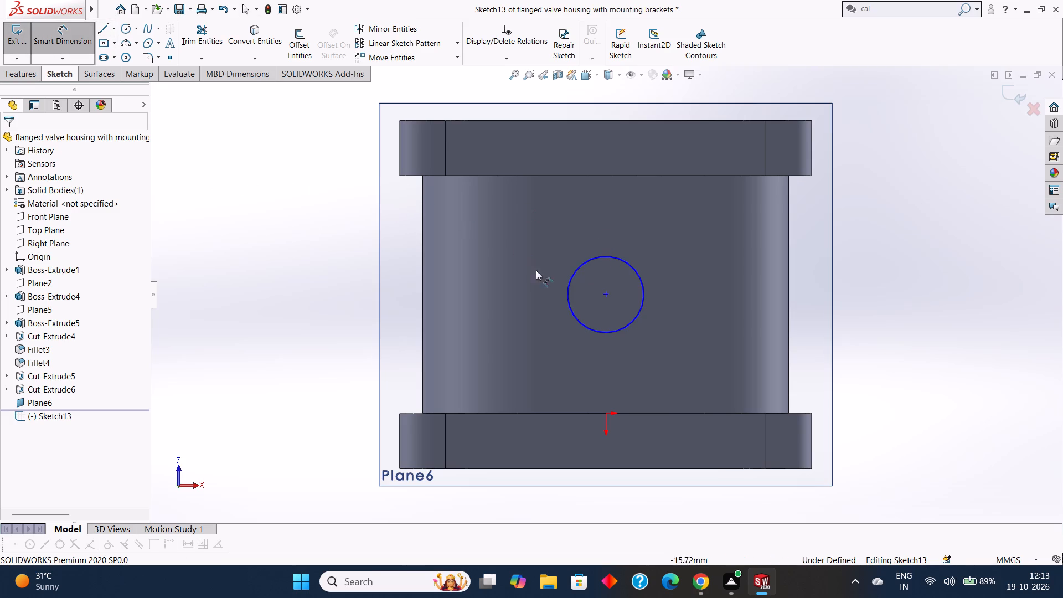
{"action": "left_click", "coordinate": [570, 277]}
{"action": "left_click", "coordinate": [338, 278]}
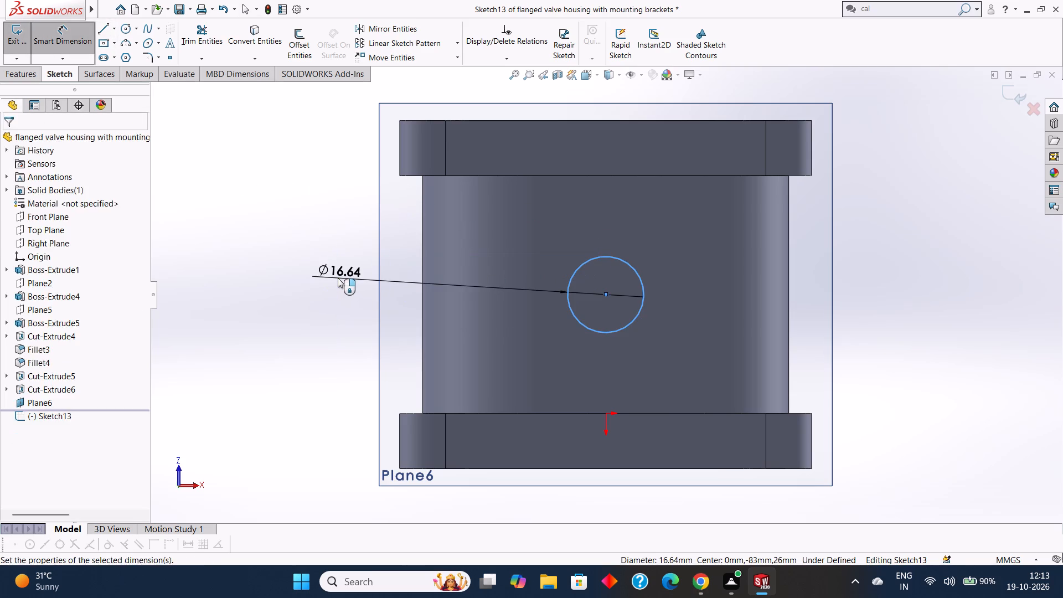
{"action": "type", "text": "15"}
{"action": "key", "text": "Return"}
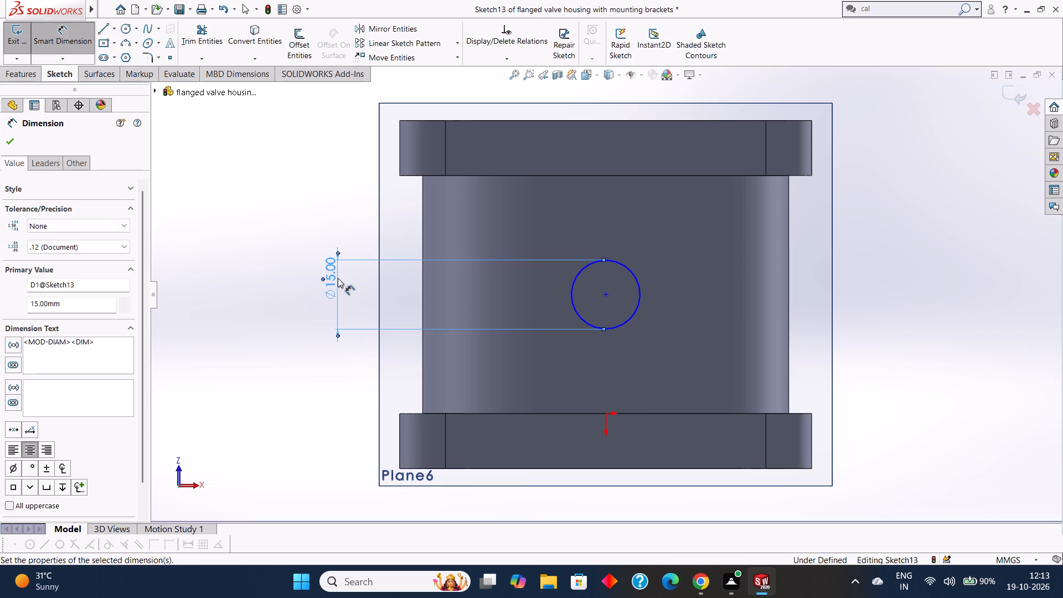
{"action": "left_click", "coordinate": [18, 142]}
Start a boss extrusion of the 15 mm circle and examine its preview relative to the flanges and cylinder.
{"action": "left_click", "coordinate": [23, 71]}
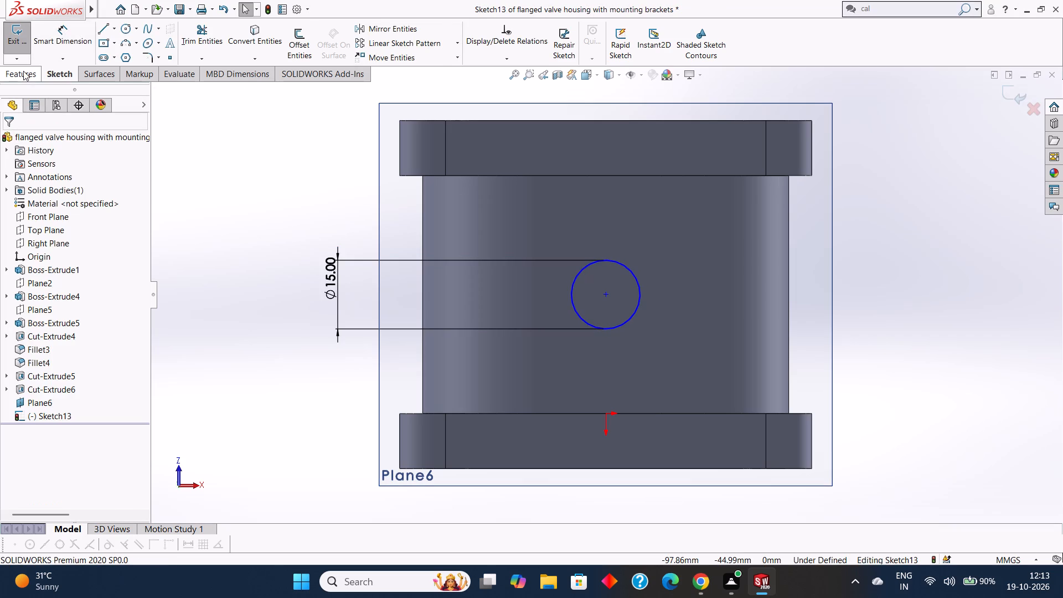
{"action": "left_click", "coordinate": [34, 39]}
{"action": "middle_click_drag", "start_coordinate": [308, 333], "coordinate": [302, 194]}
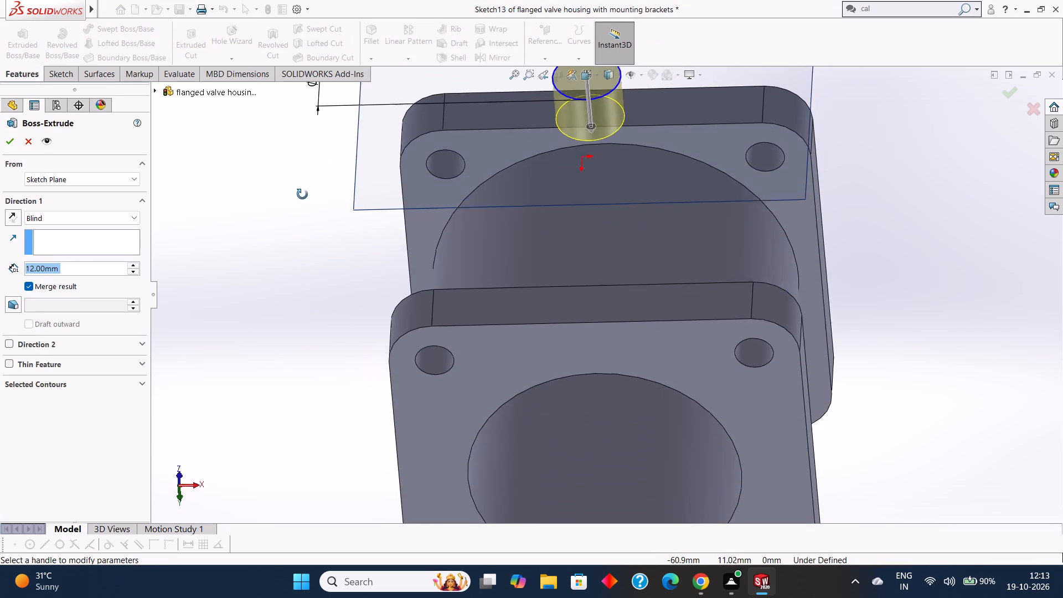
{"action": "middle_click_drag", "start_coordinate": [302, 194], "coordinate": [302, 194]}
{"action": "scroll", "coordinate": [302, 194], "scroll_direction": "down", "scroll_amount": 1}
{"action": "scroll", "coordinate": [302, 220], "scroll_direction": "up", "scroll_amount": 3}
{"action": "middle_click_drag", "start_coordinate": [319, 250], "coordinate": [318, 235]}
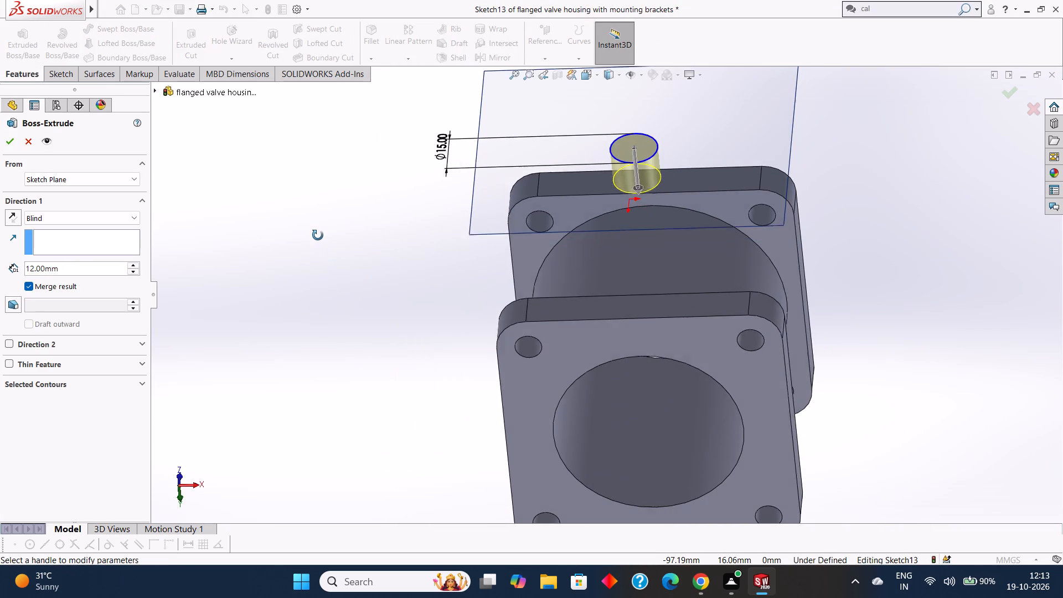
{"action": "middle_click_drag", "start_coordinate": [318, 235], "coordinate": [318, 231]}
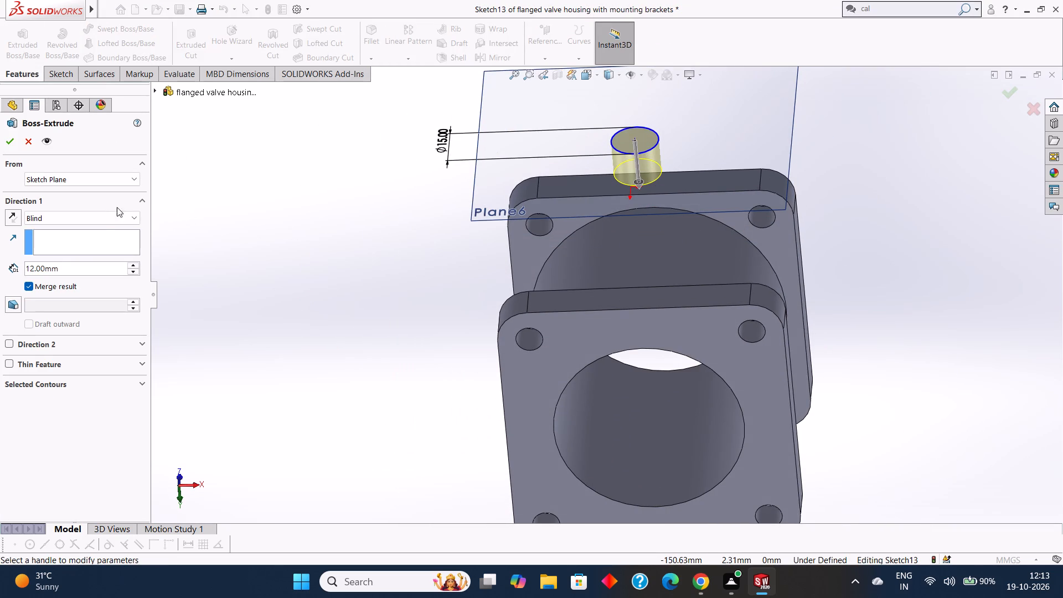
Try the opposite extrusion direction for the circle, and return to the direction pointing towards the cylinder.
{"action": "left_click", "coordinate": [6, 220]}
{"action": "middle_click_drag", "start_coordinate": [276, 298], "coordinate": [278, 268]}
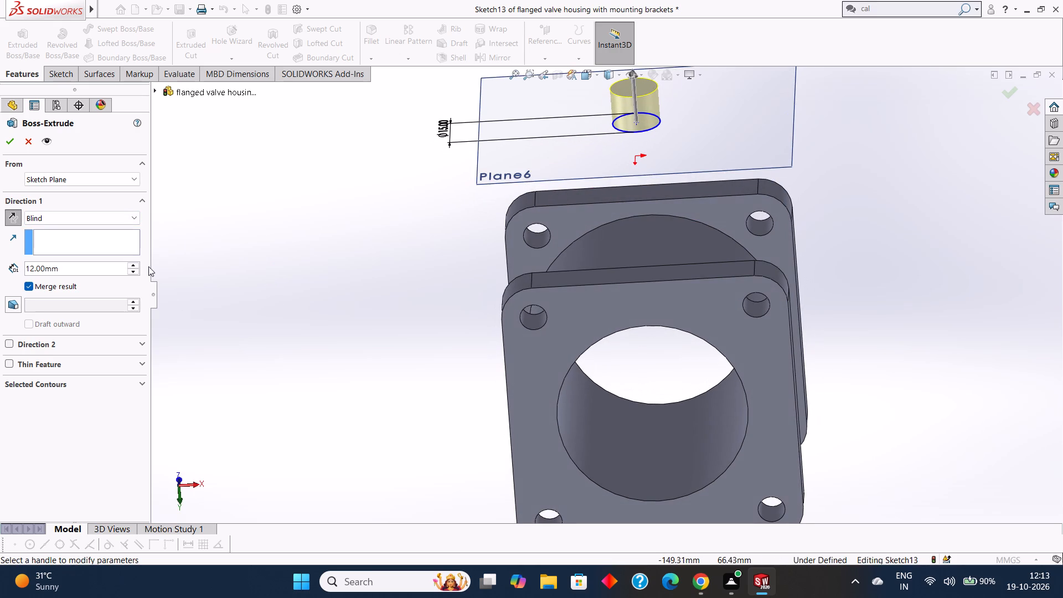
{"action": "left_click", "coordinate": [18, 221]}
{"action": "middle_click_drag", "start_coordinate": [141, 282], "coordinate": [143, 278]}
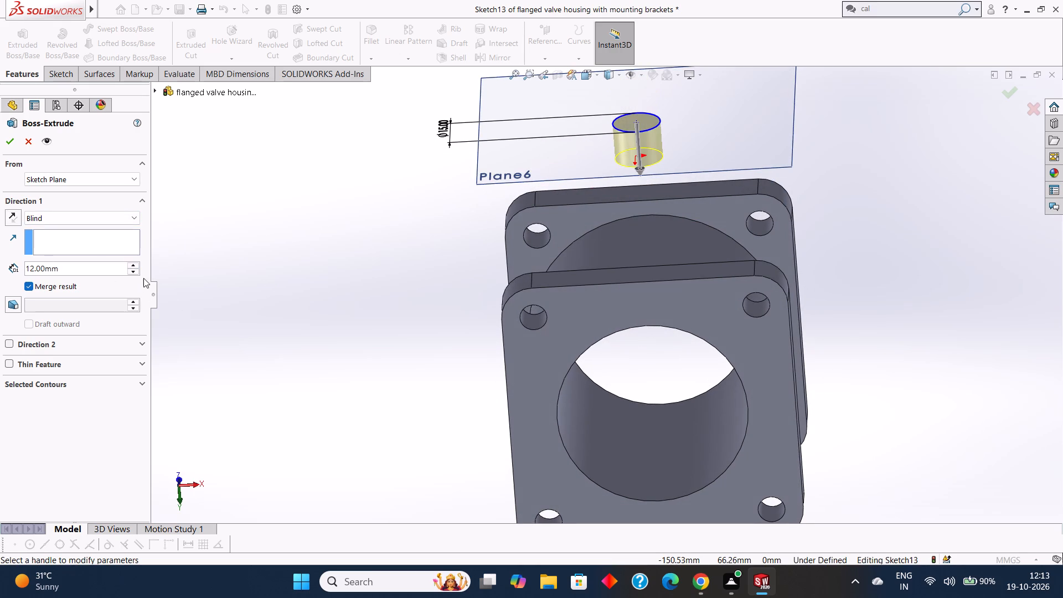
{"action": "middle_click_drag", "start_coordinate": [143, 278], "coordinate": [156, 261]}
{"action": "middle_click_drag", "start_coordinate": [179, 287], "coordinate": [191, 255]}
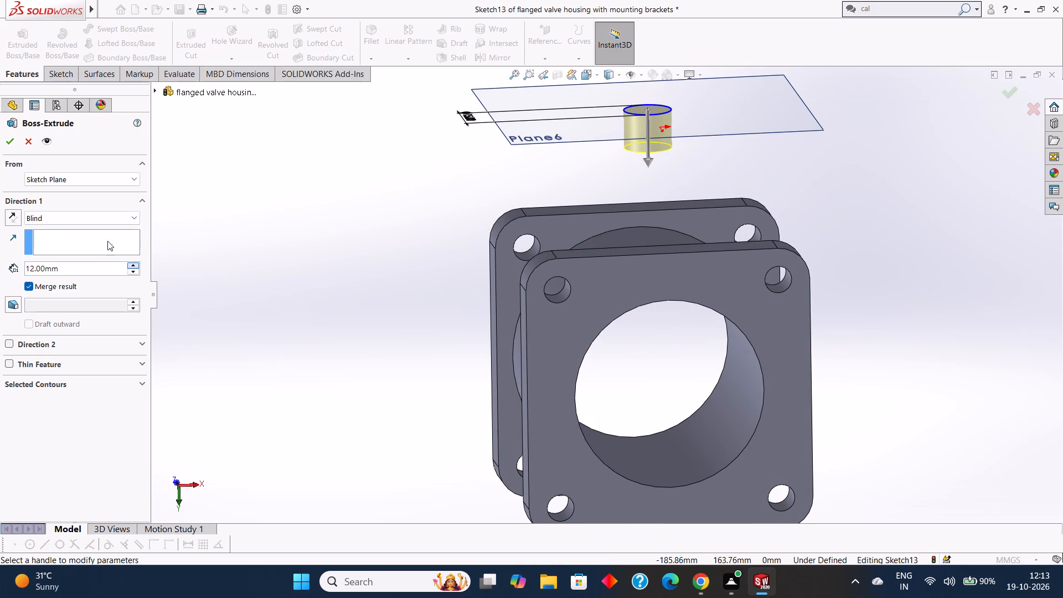
Set the extrusion to start from Surface/Face/Plane, using the cylinder's outer face between the flanges.
{"action": "left_click", "coordinate": [84, 176]}
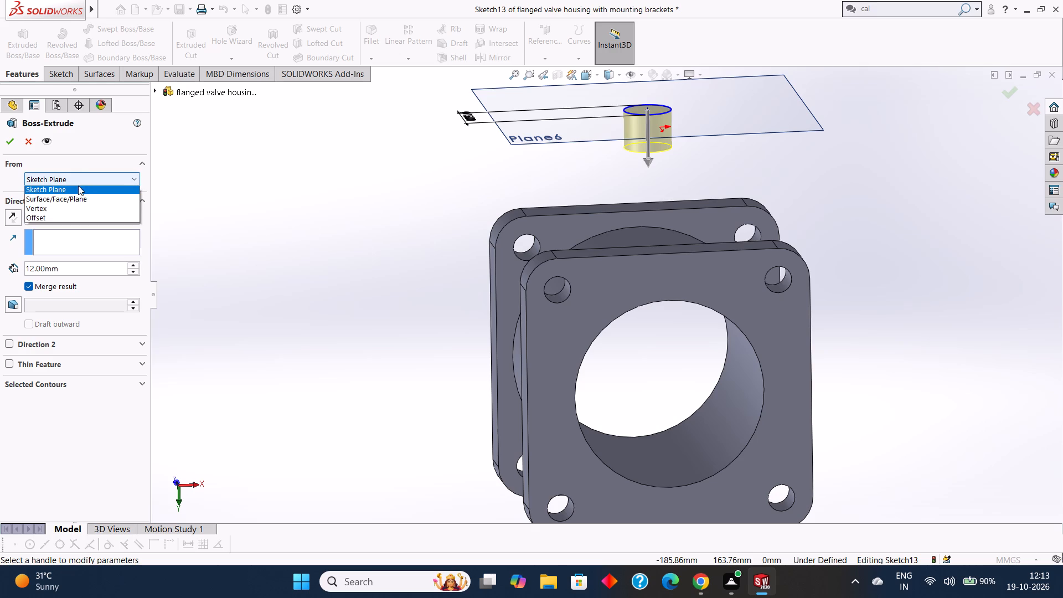
{"action": "left_click", "coordinate": [74, 199]}
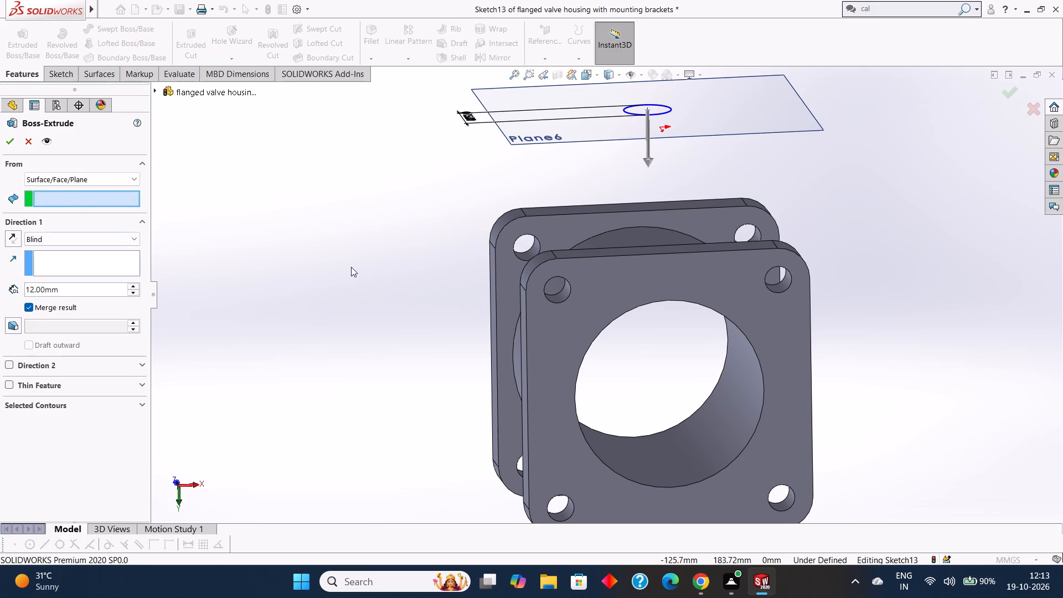
{"action": "middle_click_drag", "start_coordinate": [351, 267], "coordinate": [342, 297]}
{"action": "left_click", "coordinate": [651, 238]}
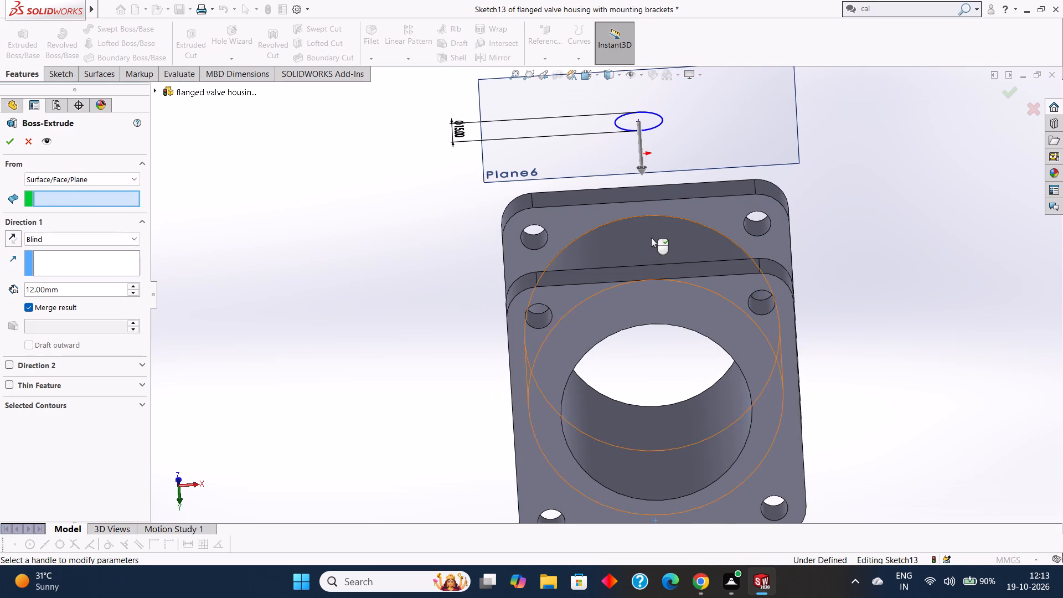
{"action": "middle_click_drag", "start_coordinate": [400, 283], "coordinate": [405, 362]}
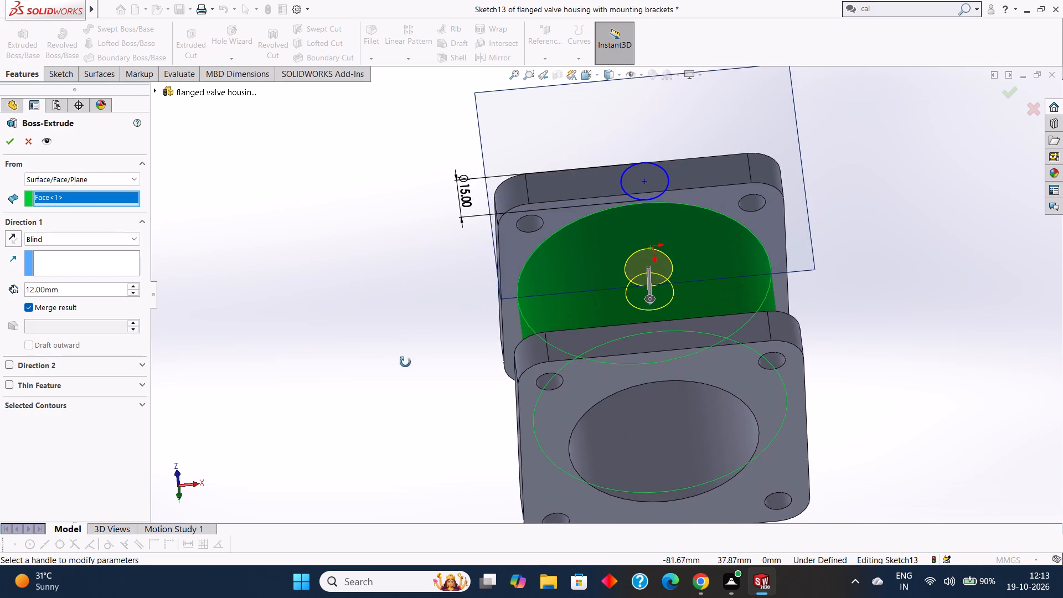
{"action": "middle_click_drag", "start_coordinate": [405, 362], "coordinate": [401, 355]}
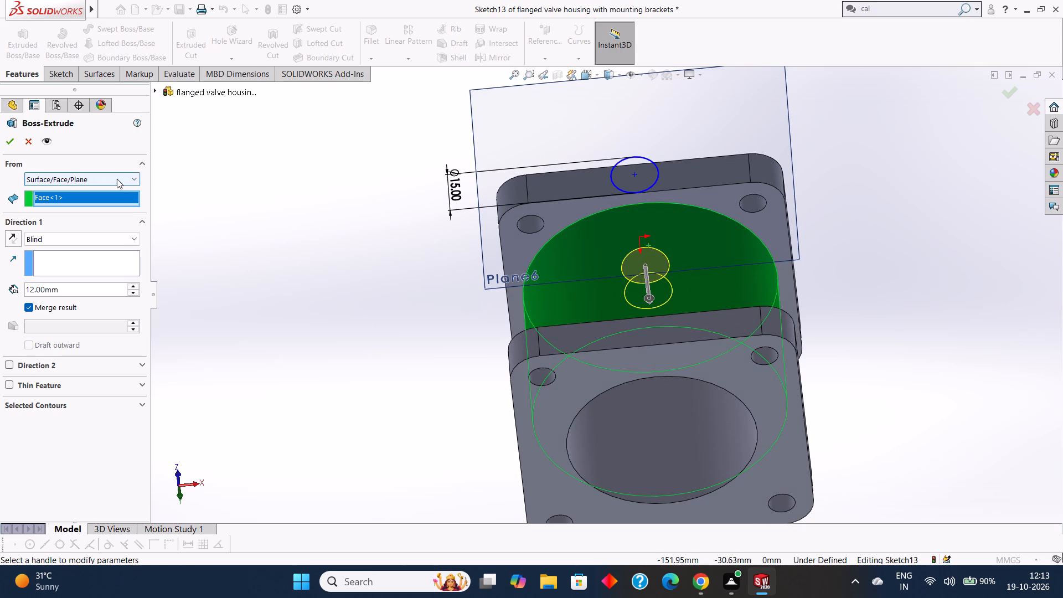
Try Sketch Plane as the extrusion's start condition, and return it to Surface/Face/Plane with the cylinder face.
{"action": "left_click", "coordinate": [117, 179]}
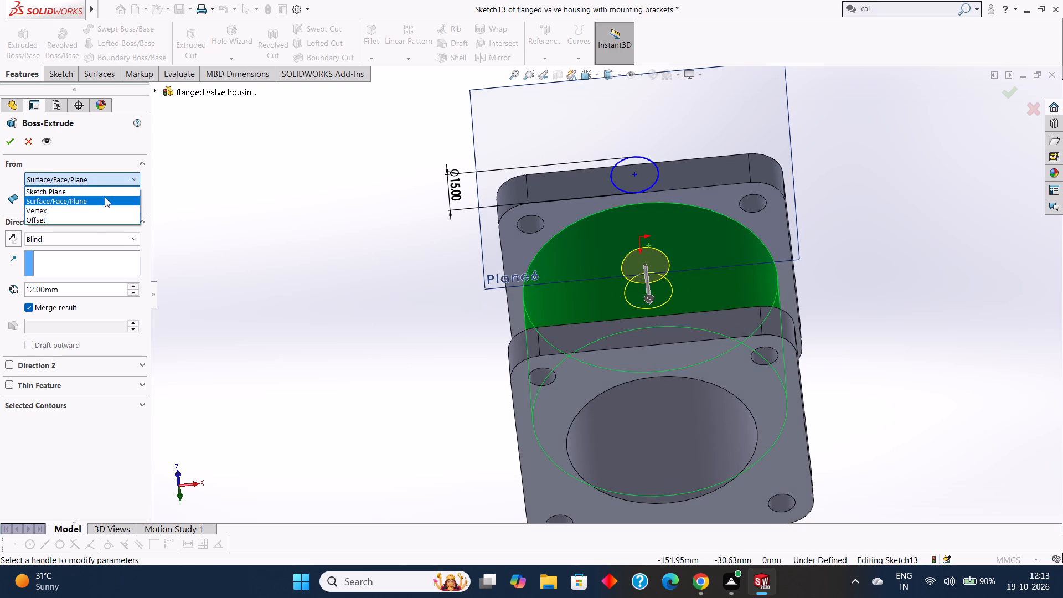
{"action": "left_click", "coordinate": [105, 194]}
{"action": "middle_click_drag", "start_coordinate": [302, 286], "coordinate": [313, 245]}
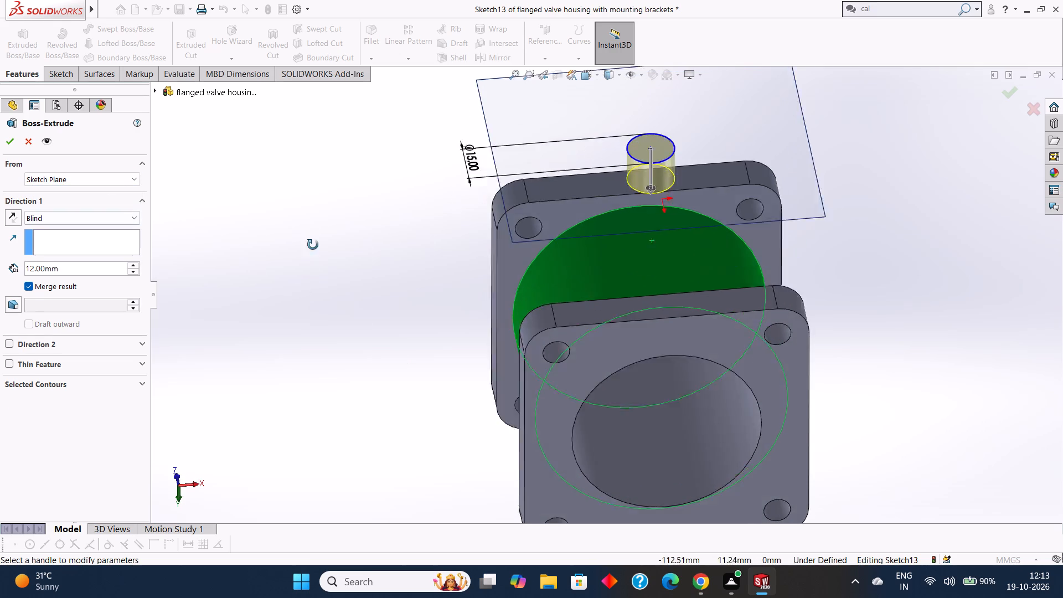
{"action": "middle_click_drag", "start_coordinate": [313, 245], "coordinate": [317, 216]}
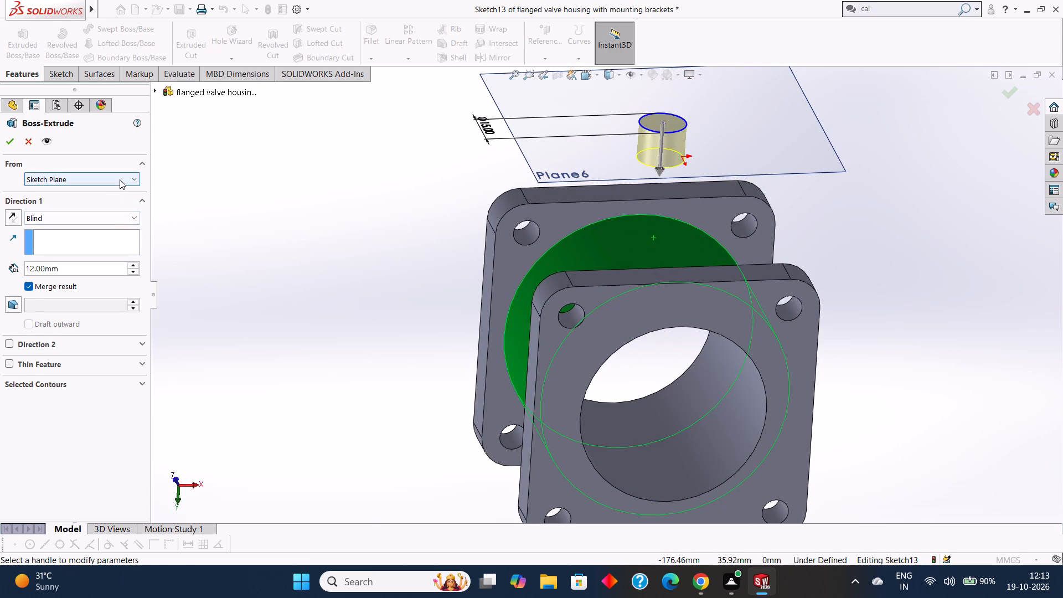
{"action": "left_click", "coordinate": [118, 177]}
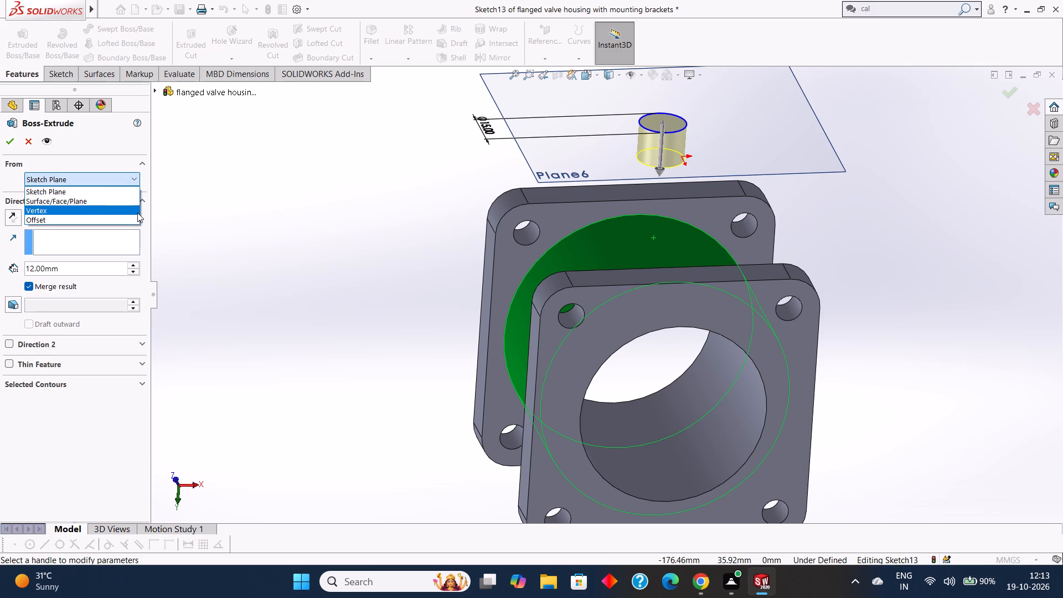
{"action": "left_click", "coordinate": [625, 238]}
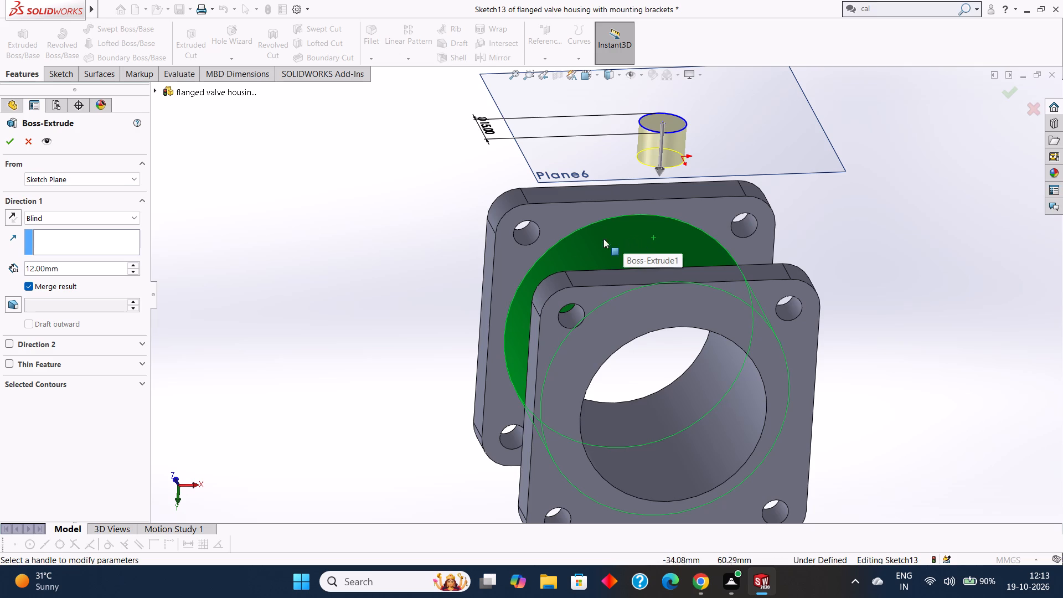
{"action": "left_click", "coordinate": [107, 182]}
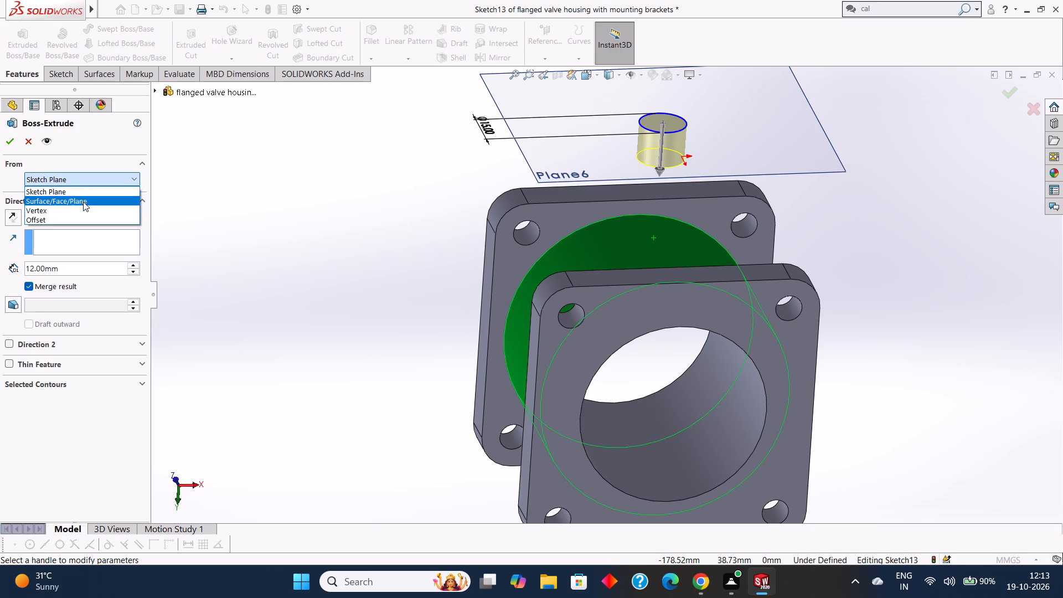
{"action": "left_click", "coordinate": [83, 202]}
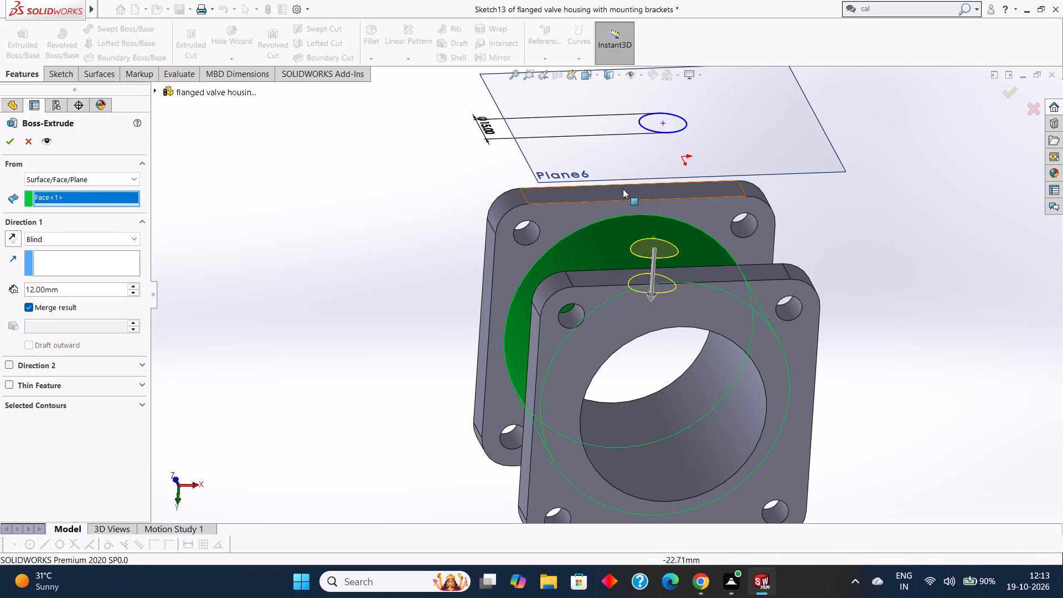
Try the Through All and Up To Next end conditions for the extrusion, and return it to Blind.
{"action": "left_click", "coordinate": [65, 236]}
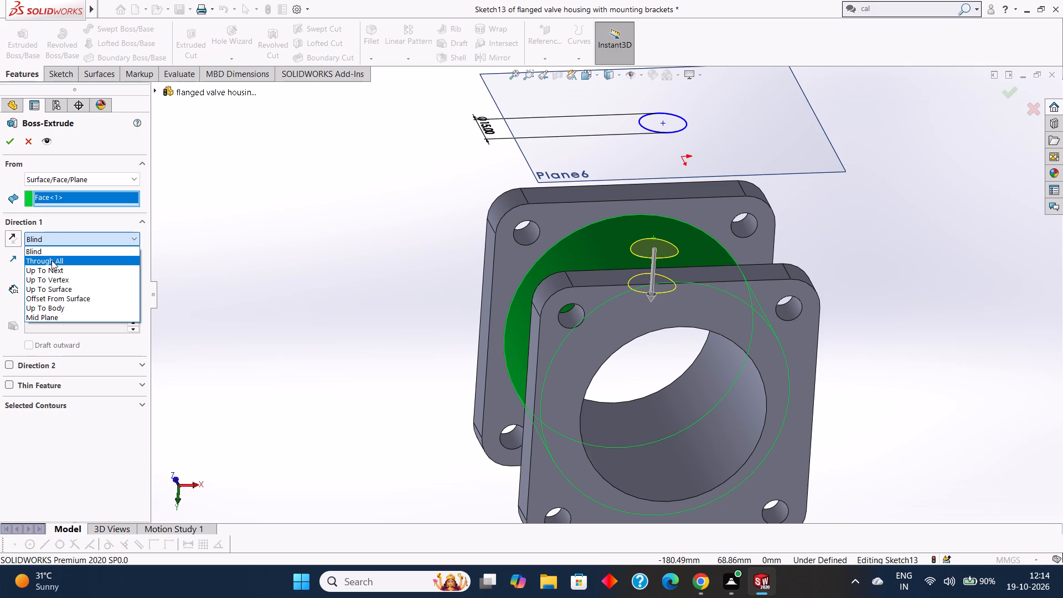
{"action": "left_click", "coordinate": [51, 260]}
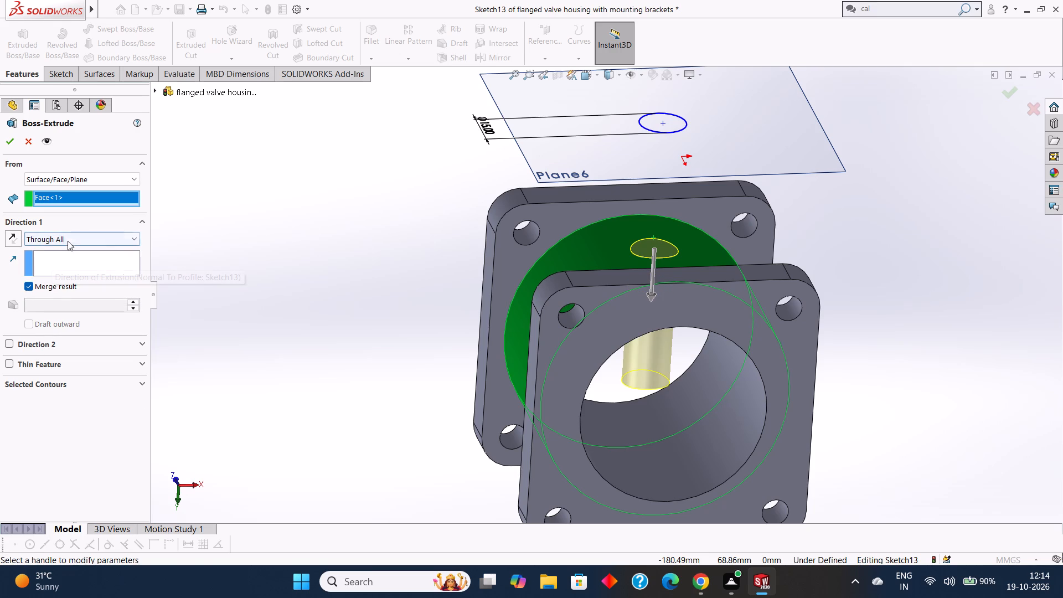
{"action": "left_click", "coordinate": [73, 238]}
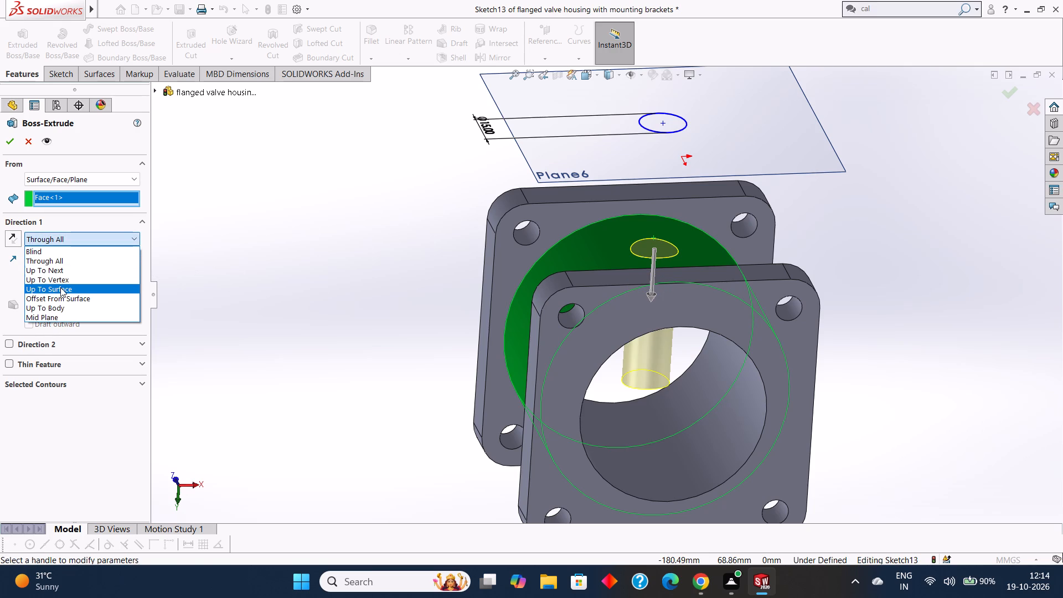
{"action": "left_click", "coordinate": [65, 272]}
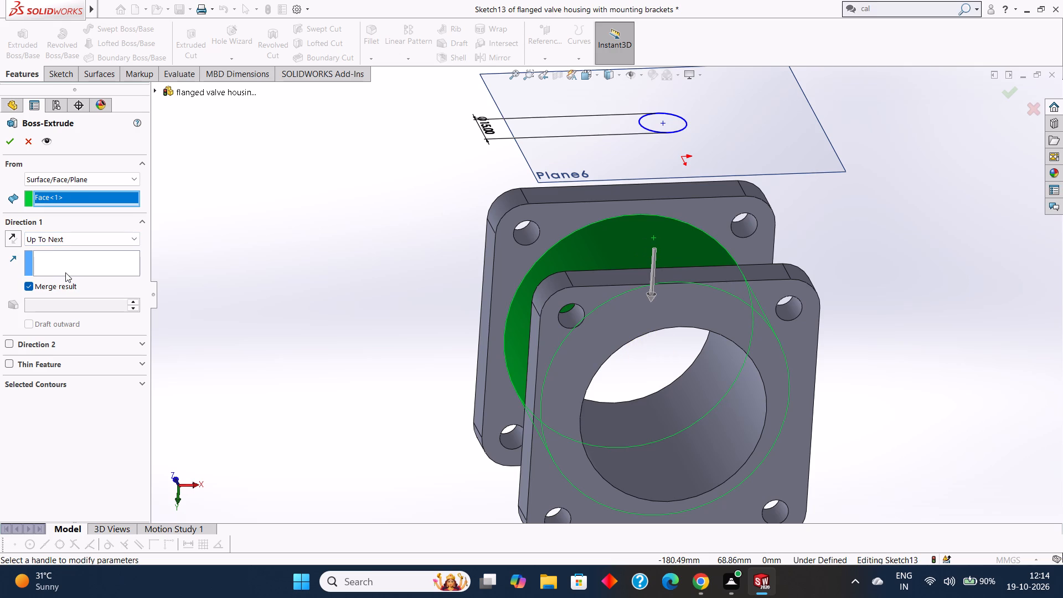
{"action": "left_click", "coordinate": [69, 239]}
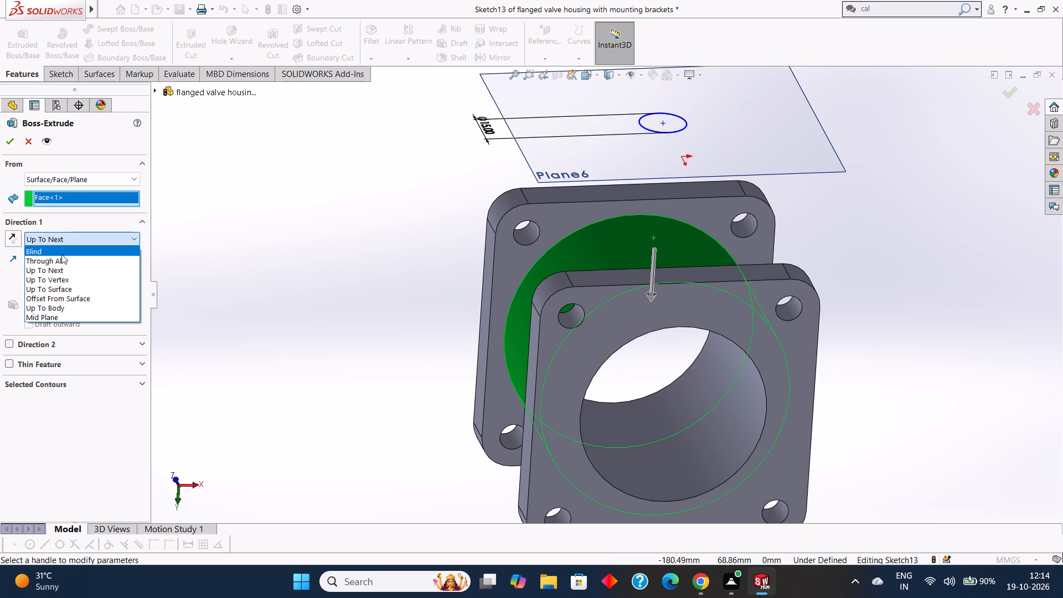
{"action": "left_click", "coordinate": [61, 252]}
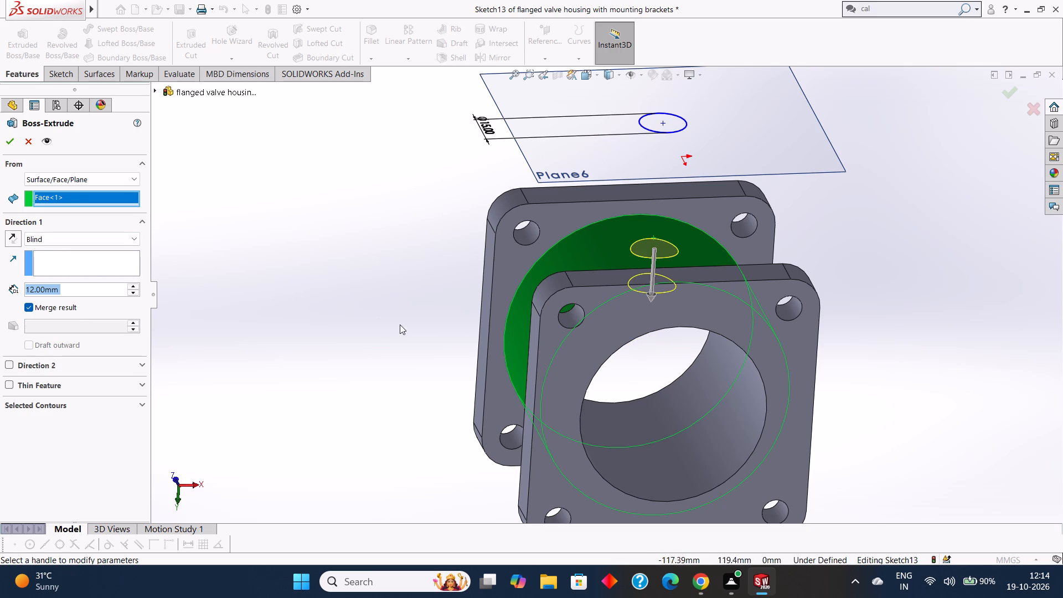
Reverse the extrusion direction so the boss rises outward from the cylinder face towards the offset plane.
{"action": "middle_click_drag", "start_coordinate": [400, 324], "coordinate": [447, 321]}
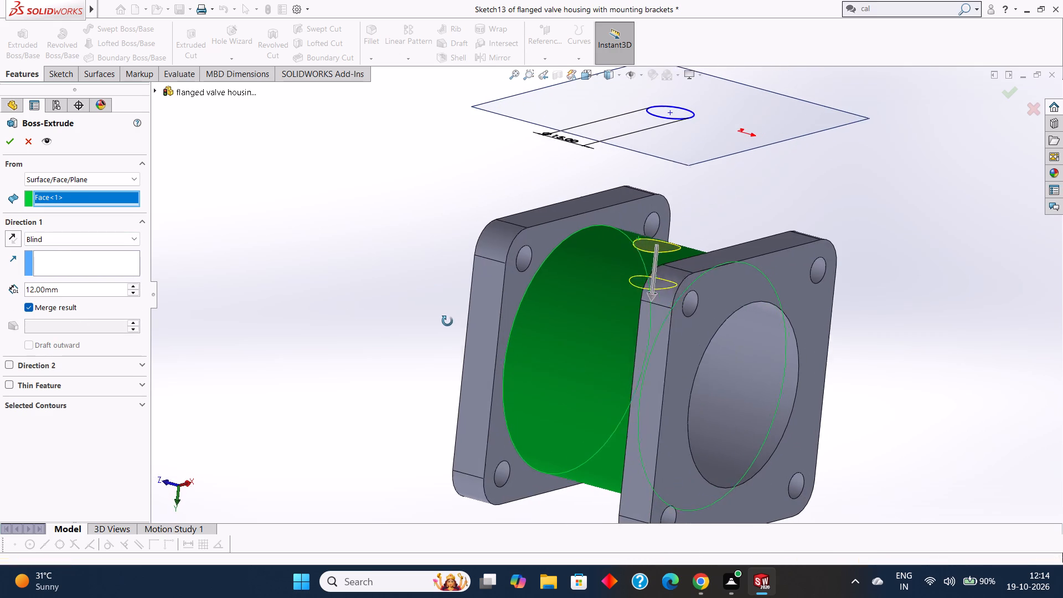
{"action": "middle_click_drag", "start_coordinate": [447, 321], "coordinate": [444, 321]}
{"action": "left_click", "coordinate": [12, 236]}
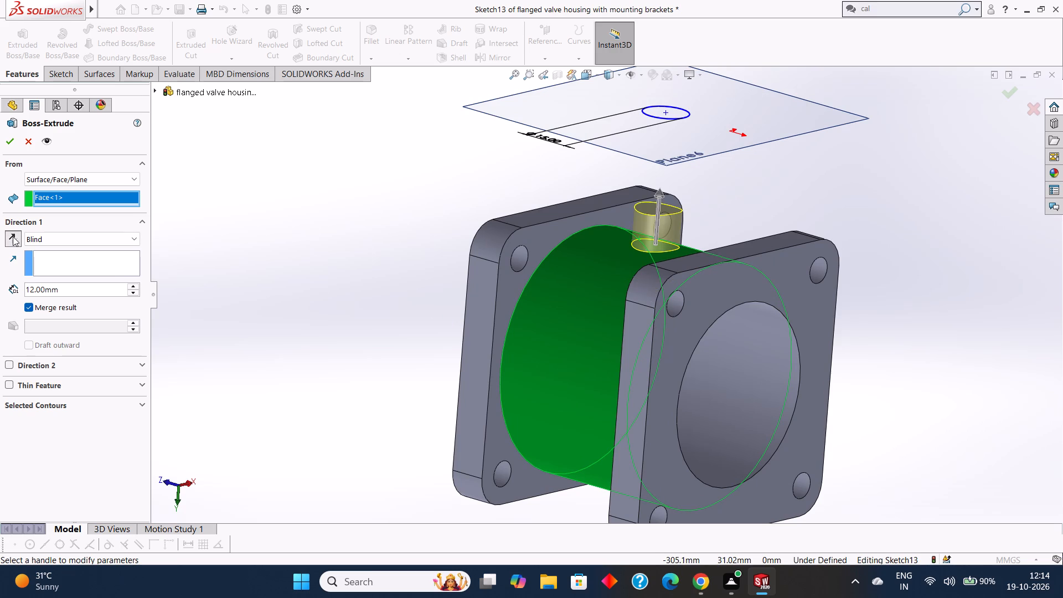
{"action": "middle_click_drag", "start_coordinate": [274, 295], "coordinate": [252, 288]}
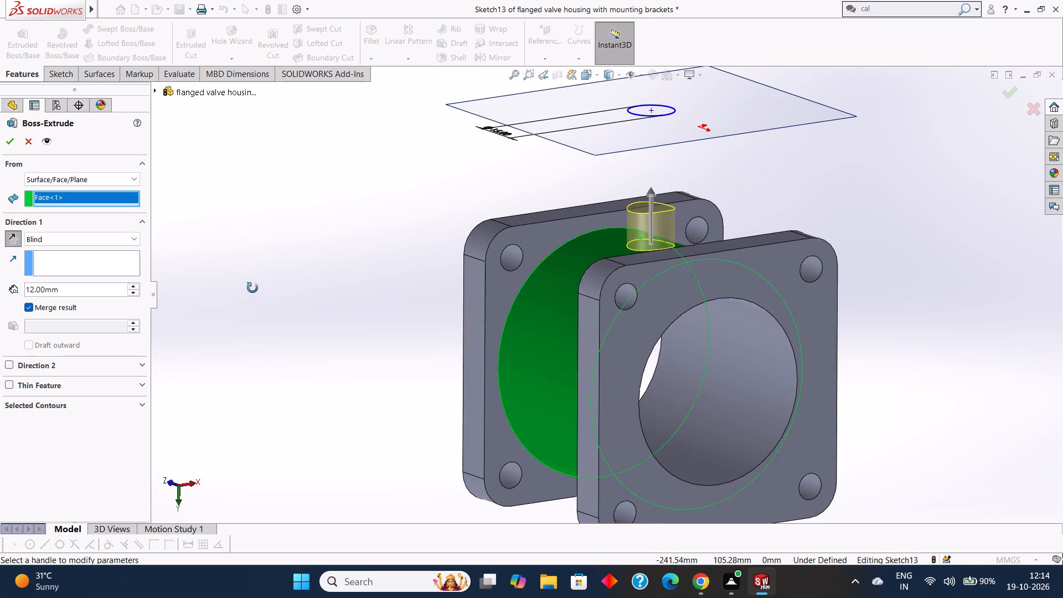
{"action": "middle_click_drag", "start_coordinate": [252, 288], "coordinate": [251, 288]}
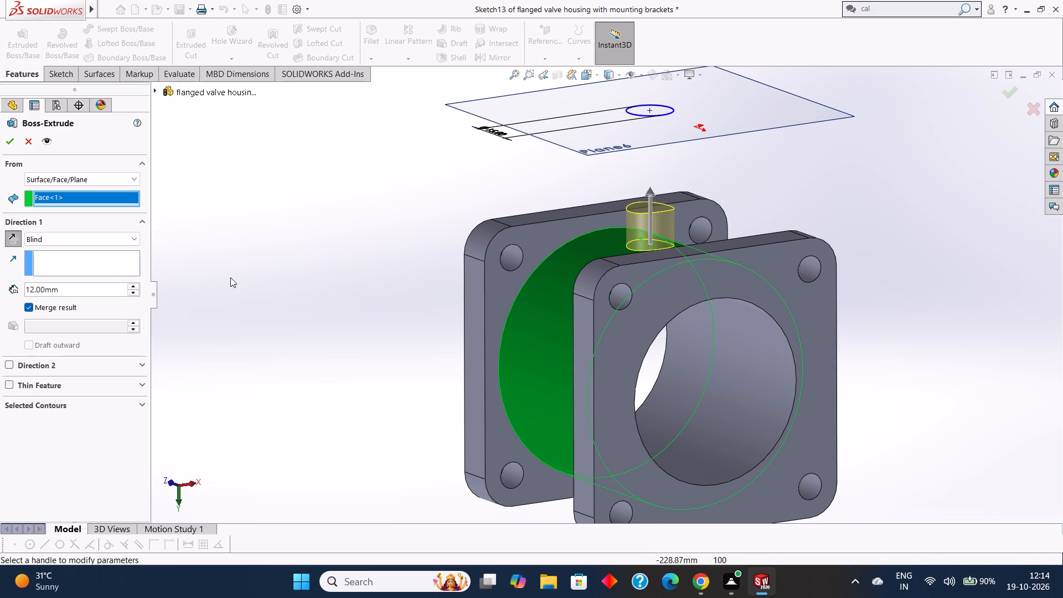
Set the blind depth of the circular boss extrusion to 83 mm.
{"action": "left_click", "coordinate": [74, 290]}
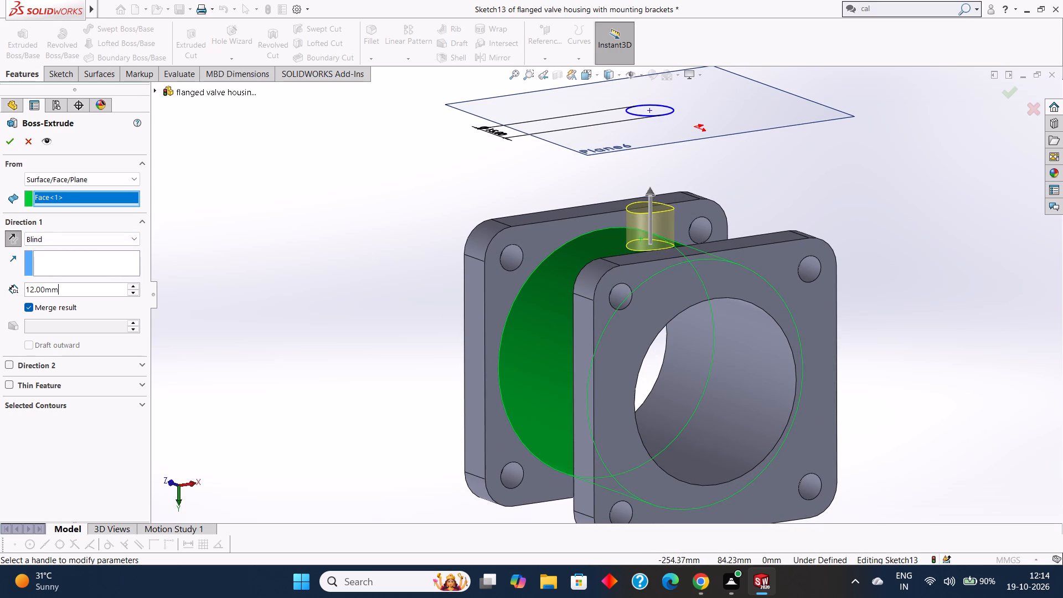
{"action": "left_click_drag", "start_coordinate": [107, 290], "coordinate": [17, 286]}
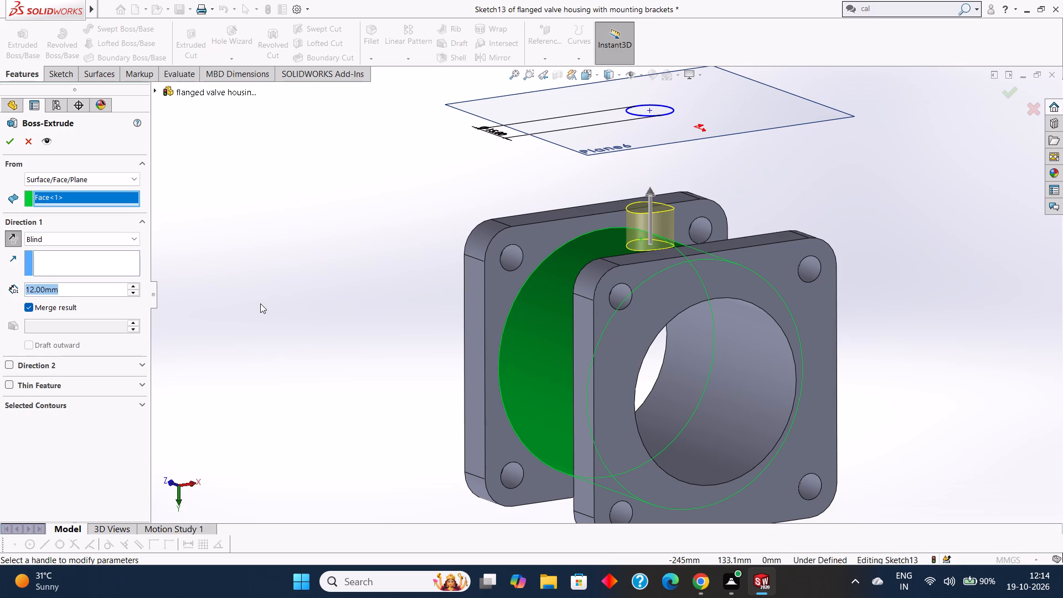
{"action": "key", "text": "BackSpace"}
{"action": "type", "text": "83"}
{"action": "key", "text": "Return"}
{"action": "scroll", "coordinate": [353, 415], "scroll_direction": "up", "scroll_amount": 2}
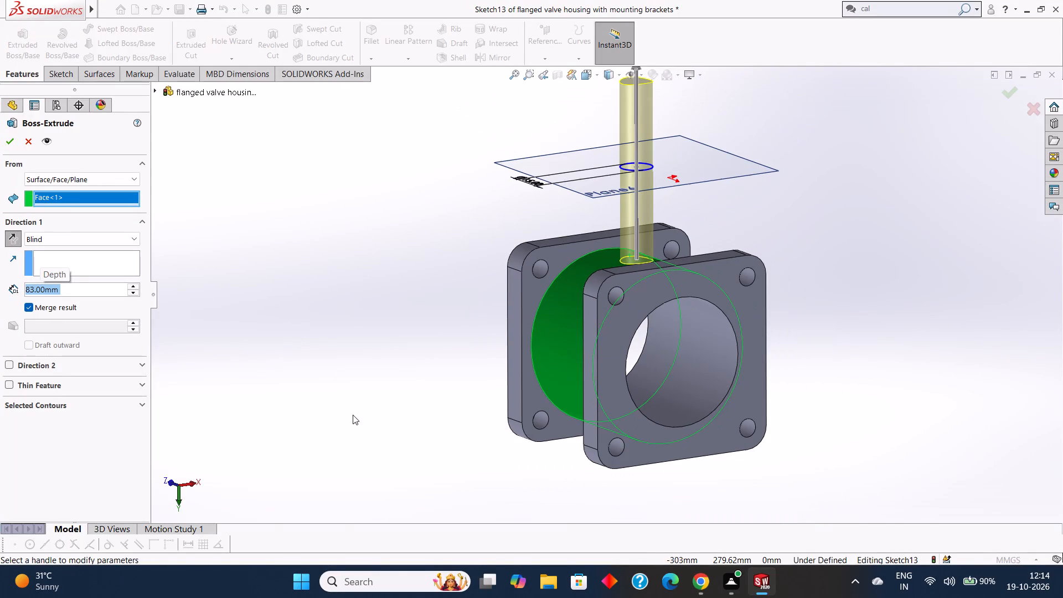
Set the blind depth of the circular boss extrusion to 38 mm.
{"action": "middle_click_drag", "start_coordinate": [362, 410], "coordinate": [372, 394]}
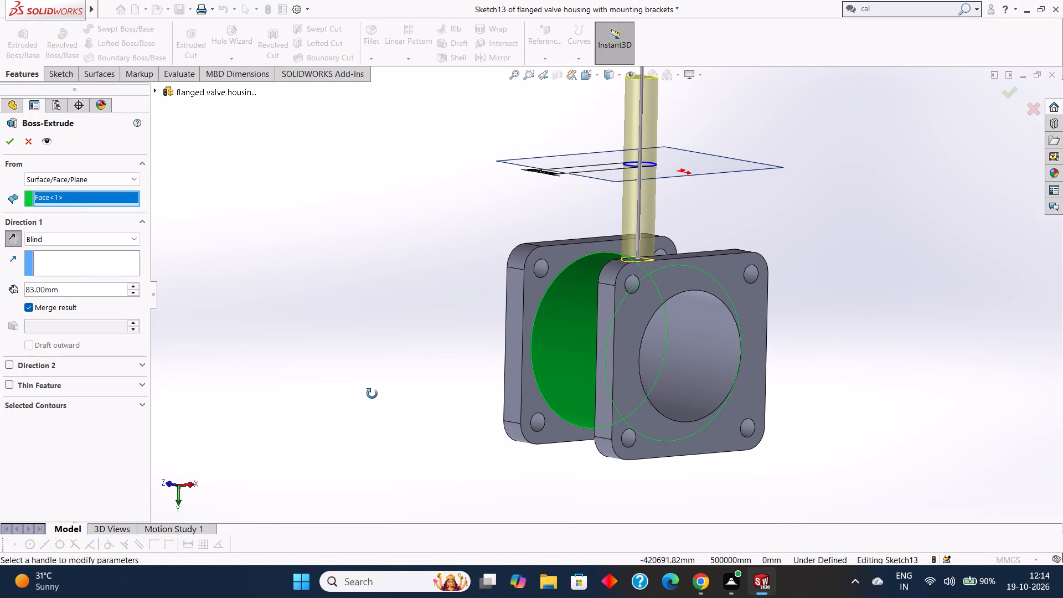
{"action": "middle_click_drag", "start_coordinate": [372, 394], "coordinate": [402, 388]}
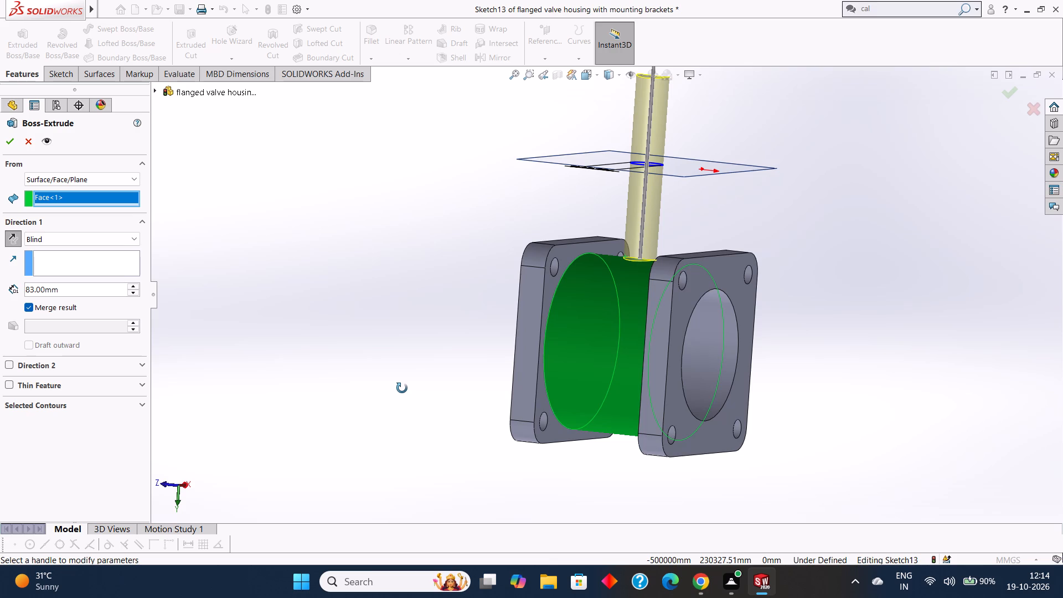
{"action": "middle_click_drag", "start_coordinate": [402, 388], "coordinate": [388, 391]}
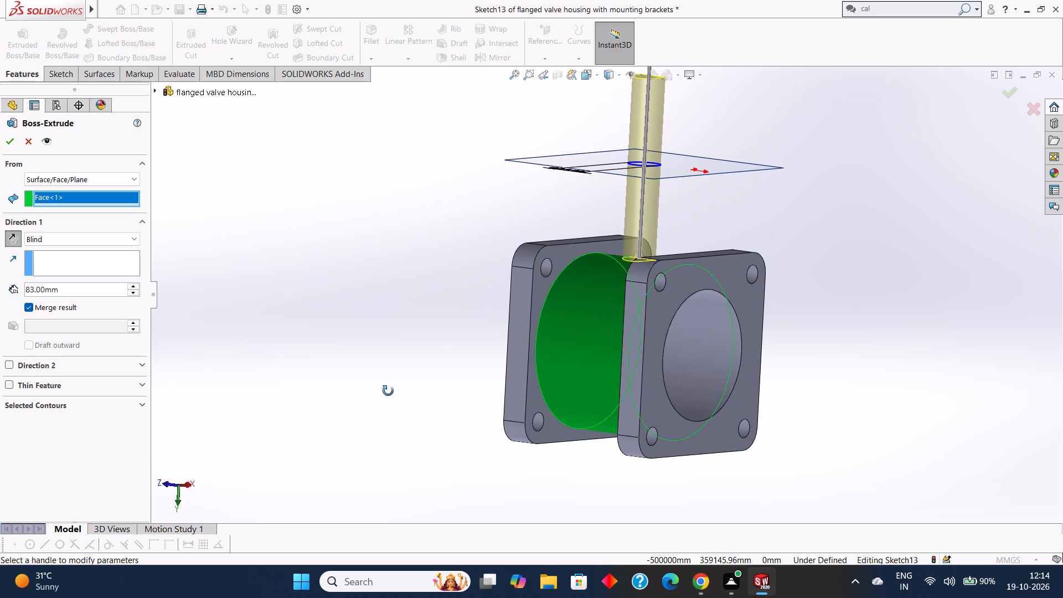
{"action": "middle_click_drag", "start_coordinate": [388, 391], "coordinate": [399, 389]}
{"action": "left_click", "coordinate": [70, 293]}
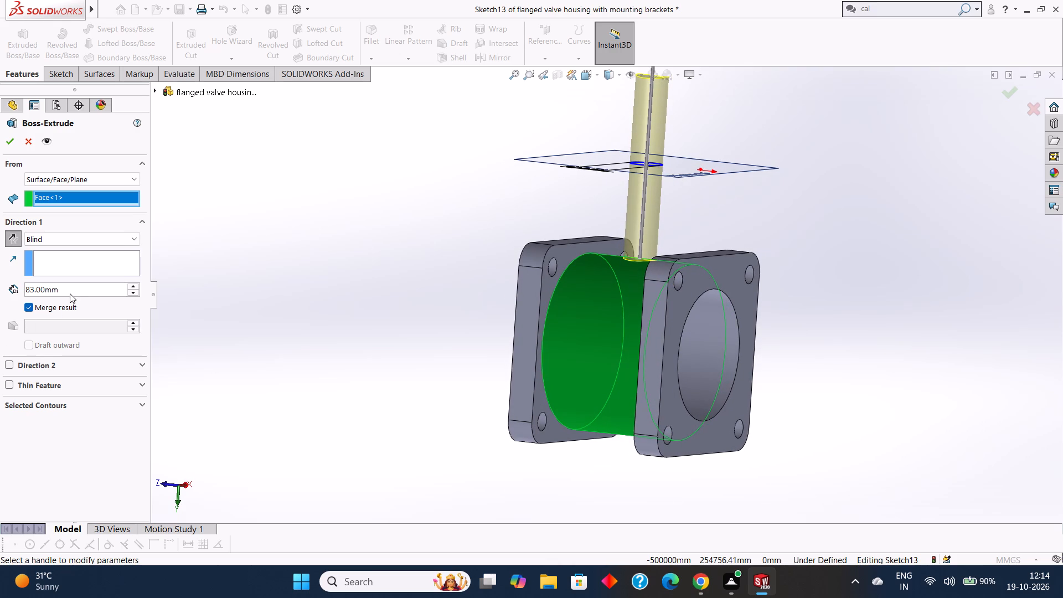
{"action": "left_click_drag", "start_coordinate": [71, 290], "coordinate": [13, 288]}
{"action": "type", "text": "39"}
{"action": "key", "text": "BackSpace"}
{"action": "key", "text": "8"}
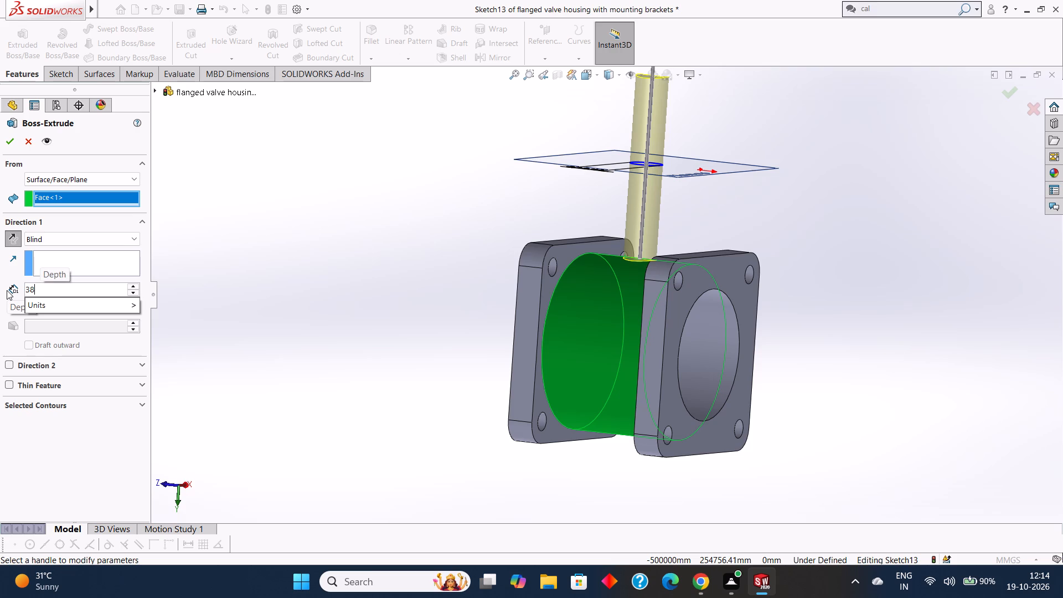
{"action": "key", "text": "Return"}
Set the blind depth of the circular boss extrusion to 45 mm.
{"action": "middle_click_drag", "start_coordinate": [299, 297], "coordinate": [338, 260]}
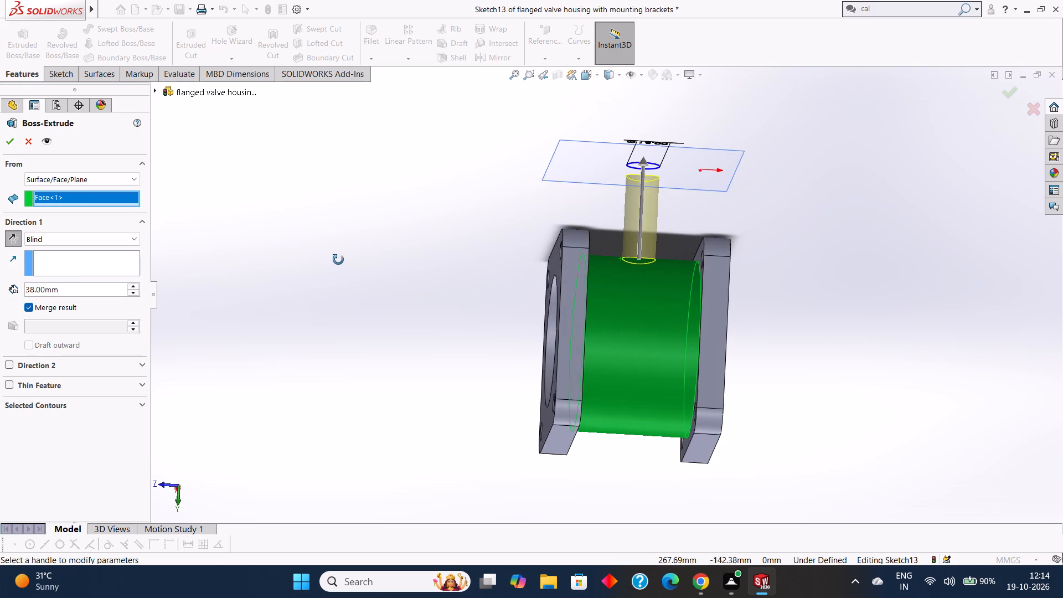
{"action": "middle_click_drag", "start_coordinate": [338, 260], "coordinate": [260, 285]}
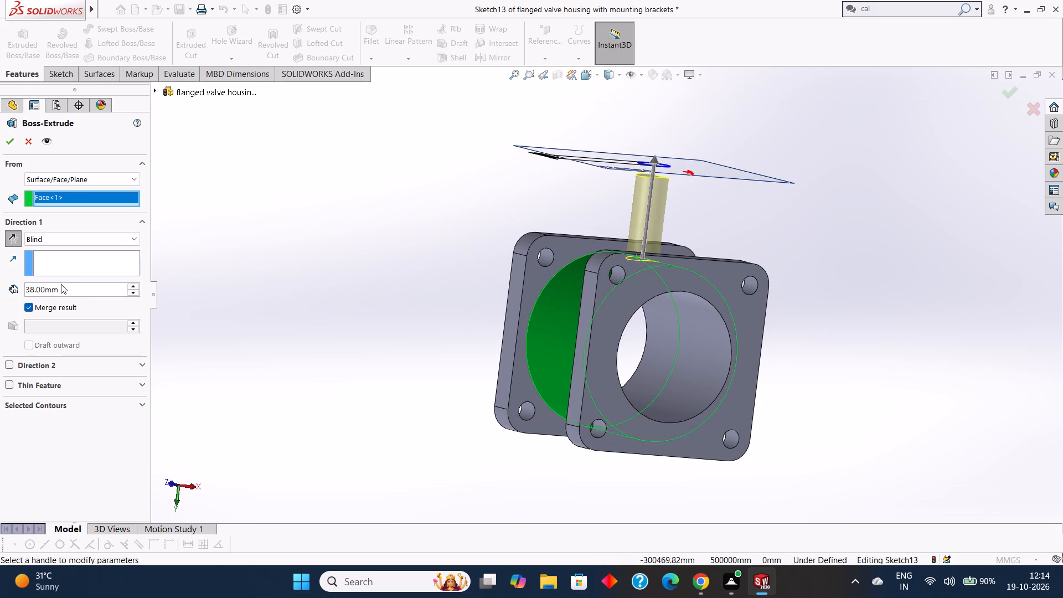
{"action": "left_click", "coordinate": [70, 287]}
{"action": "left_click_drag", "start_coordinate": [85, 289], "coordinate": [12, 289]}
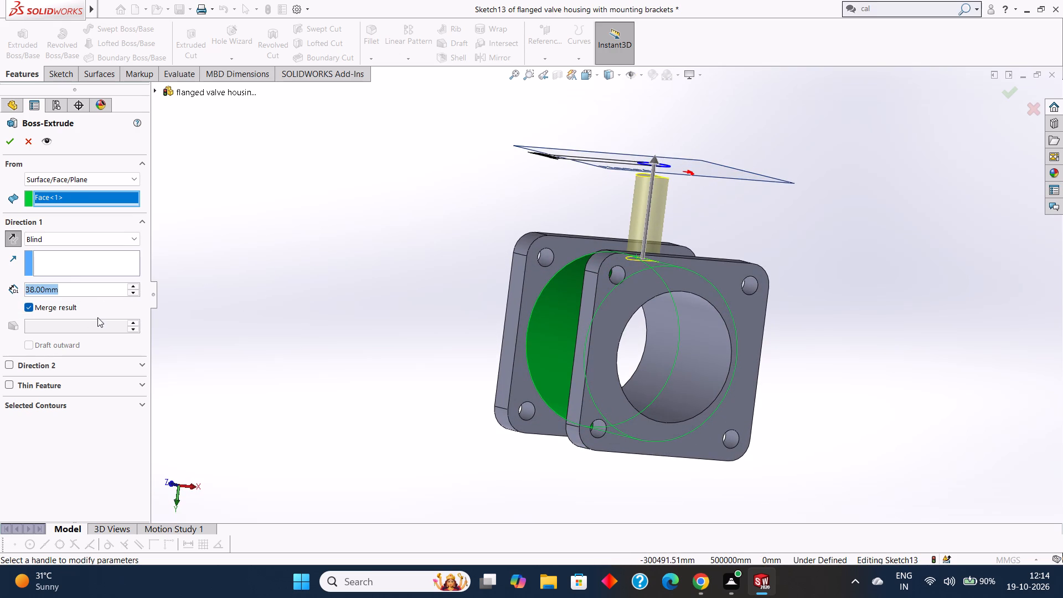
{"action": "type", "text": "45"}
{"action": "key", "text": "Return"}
Set the blind depth of the circular boss extrusion to 44 mm.
{"action": "middle_click_drag", "start_coordinate": [525, 267], "coordinate": [468, 334]}
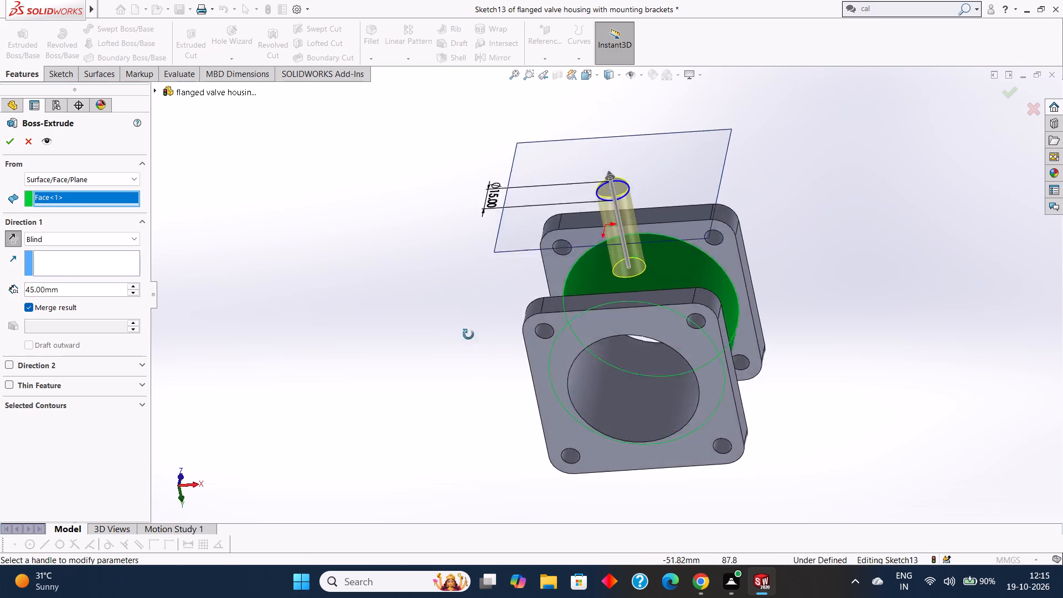
{"action": "middle_click_drag", "start_coordinate": [468, 334], "coordinate": [453, 317]}
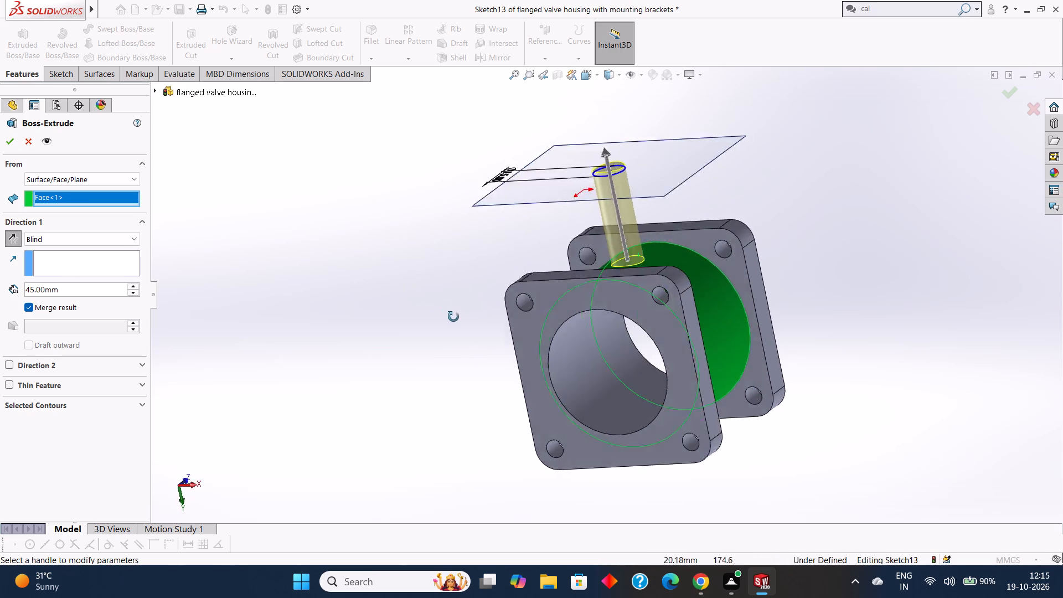
{"action": "middle_click_drag", "start_coordinate": [453, 317], "coordinate": [549, 293]}
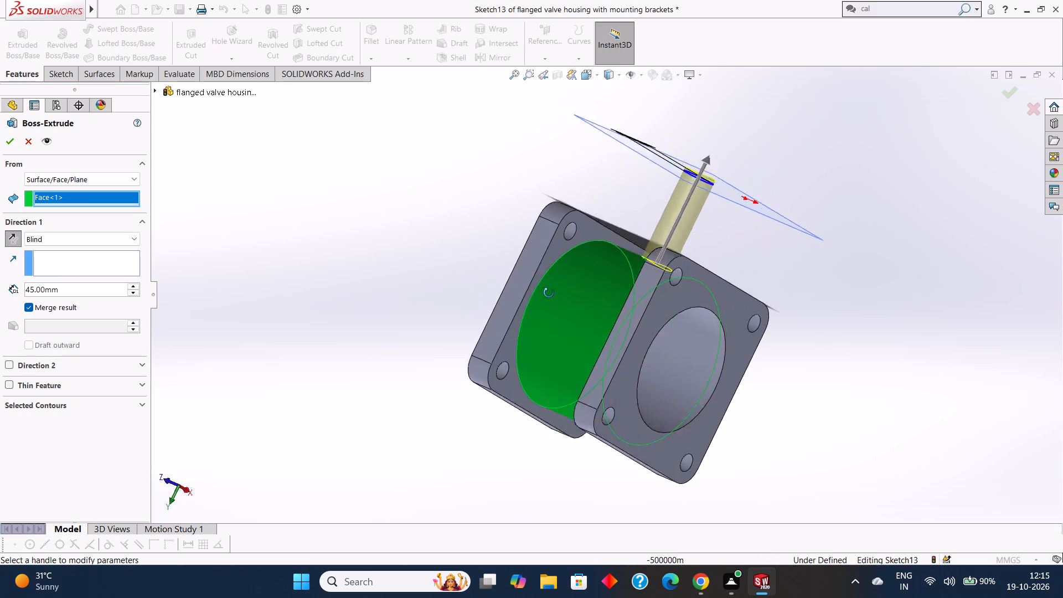
{"action": "middle_click_drag", "start_coordinate": [549, 293], "coordinate": [424, 257]}
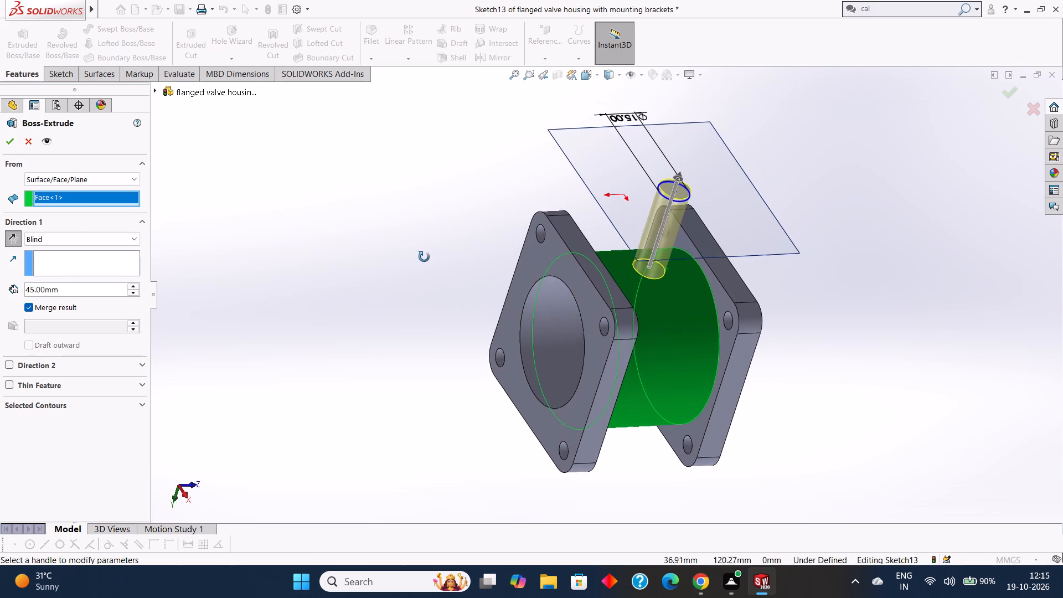
{"action": "middle_click_drag", "start_coordinate": [424, 257], "coordinate": [425, 261]}
{"action": "left_click", "coordinate": [71, 288]}
{"action": "left_click_drag", "start_coordinate": [82, 286], "coordinate": [17, 288]}
{"action": "type", "text": "44"}
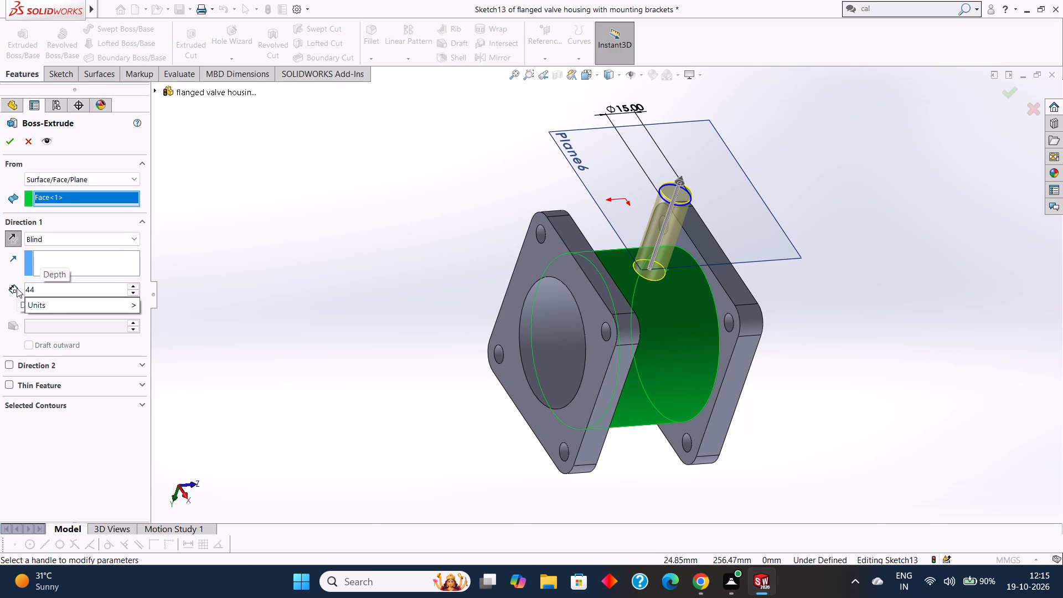
{"action": "key", "text": "Return"}
Check the boss preview against the offset plane from several sides and accept the extrusion.
{"action": "middle_click_drag", "start_coordinate": [1032, 419], "coordinate": [1002, 281]}
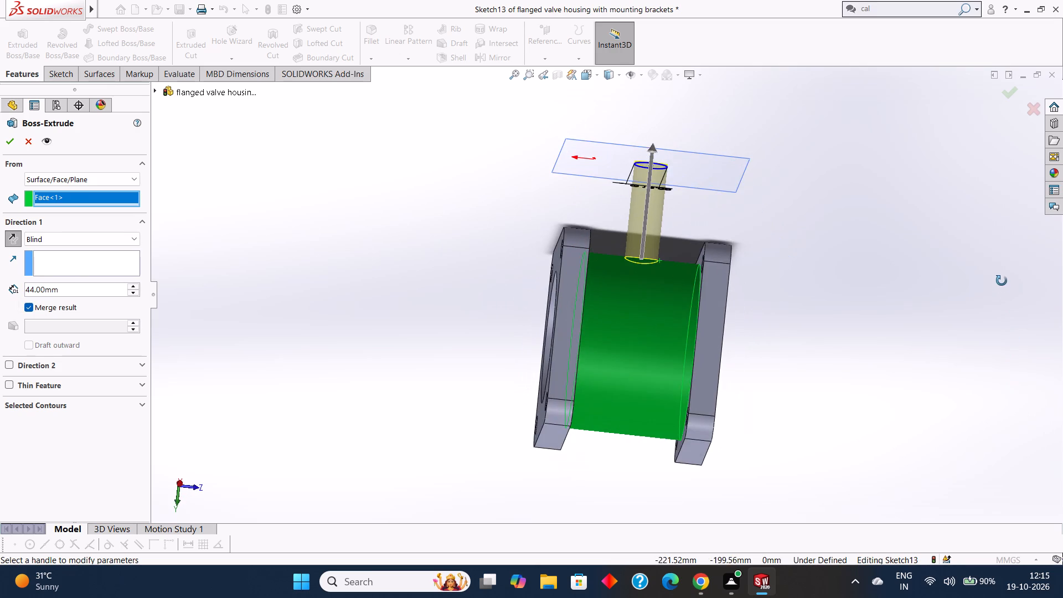
{"action": "middle_click_drag", "start_coordinate": [1002, 281], "coordinate": [1015, 278]}
{"action": "scroll", "coordinate": [816, 202], "scroll_direction": "down", "scroll_amount": 4}
{"action": "middle_click_drag", "start_coordinate": [746, 234], "coordinate": [750, 244]}
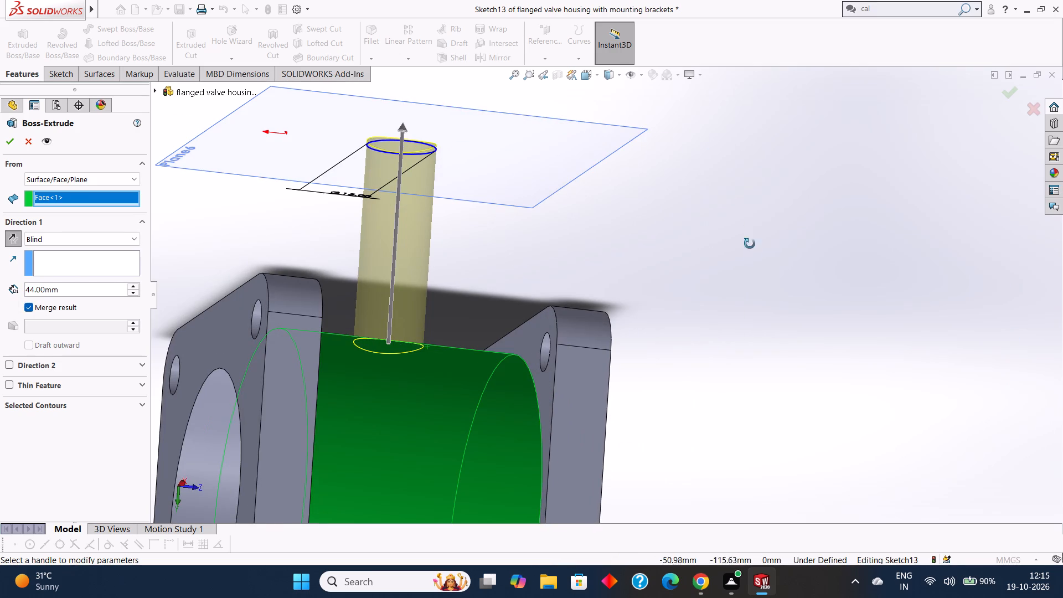
{"action": "middle_click_drag", "start_coordinate": [750, 244], "coordinate": [761, 290]}
{"action": "scroll", "coordinate": [763, 280], "scroll_direction": "up", "scroll_amount": 4}
{"action": "middle_click_drag", "start_coordinate": [741, 240], "coordinate": [714, 286]}
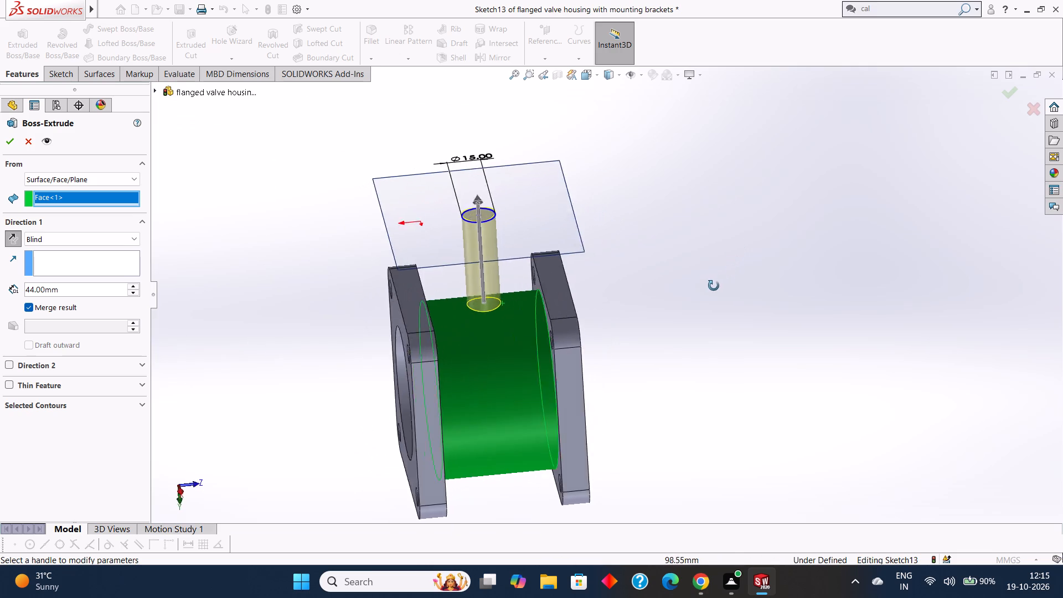
{"action": "middle_click_drag", "start_coordinate": [714, 286], "coordinate": [656, 245]}
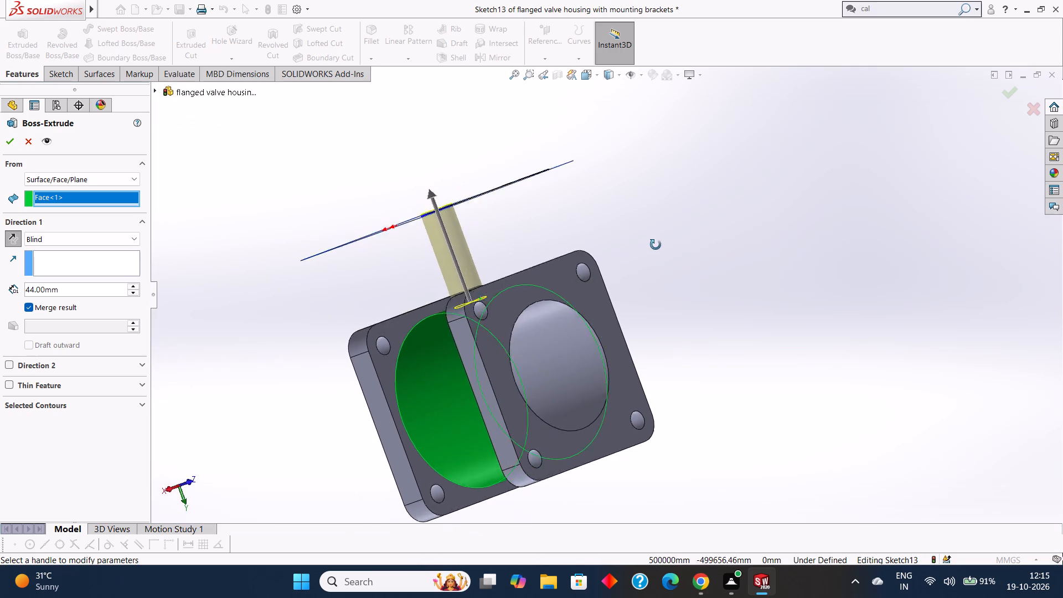
{"action": "middle_click_drag", "start_coordinate": [656, 245], "coordinate": [743, 235]}
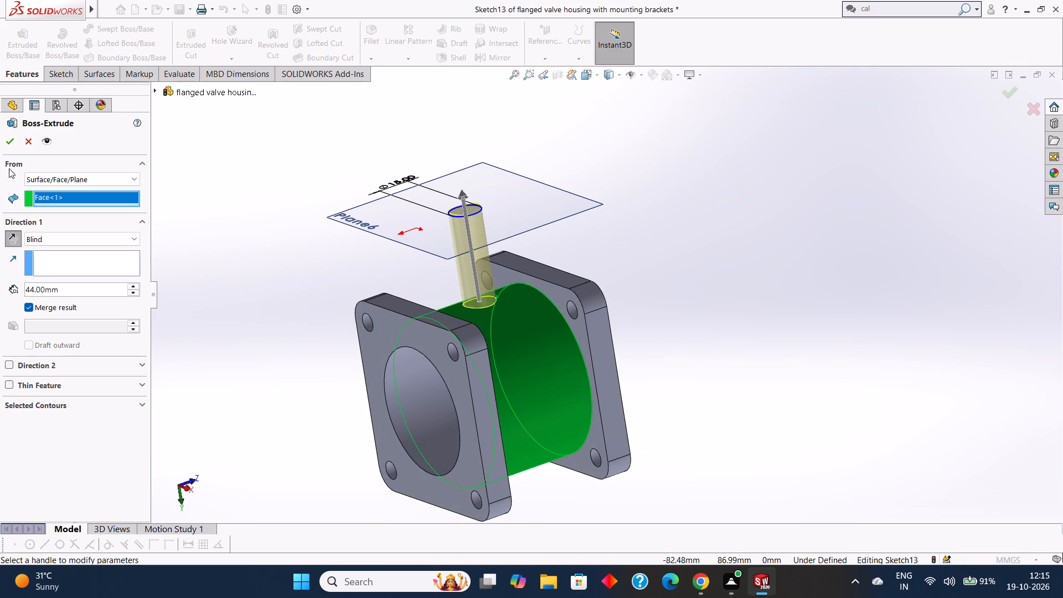
{"action": "left_click", "coordinate": [8, 143]}
Examine the finished circular boss and its end face relative to the offset plane.
{"action": "middle_click_drag", "start_coordinate": [613, 226], "coordinate": [648, 297]}
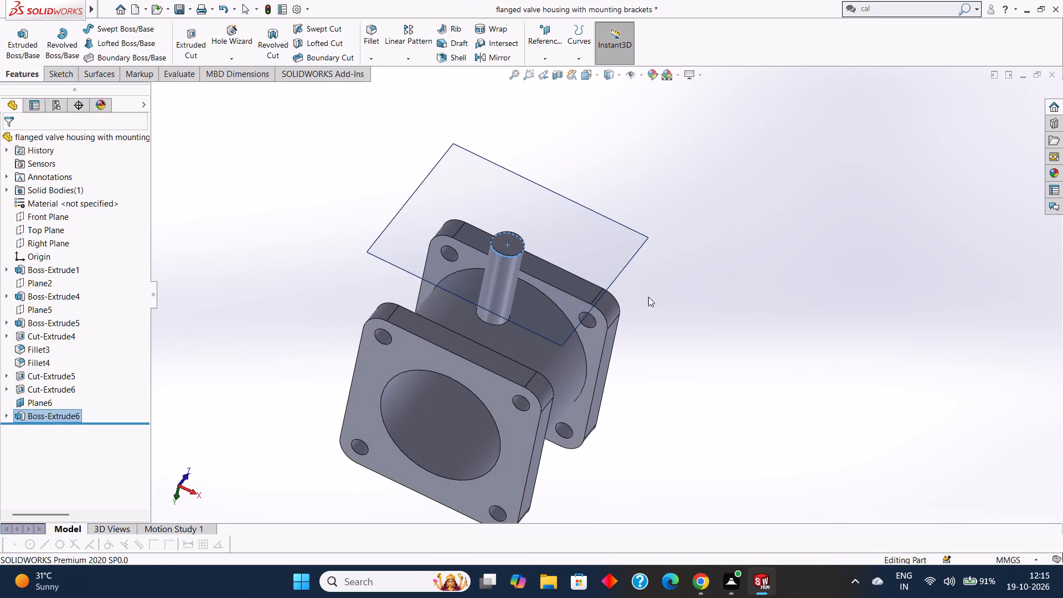
{"action": "middle_click_drag", "start_coordinate": [648, 297], "coordinate": [654, 299]}
{"action": "left_click", "coordinate": [507, 236]}
{"action": "left_click", "coordinate": [729, 282]}
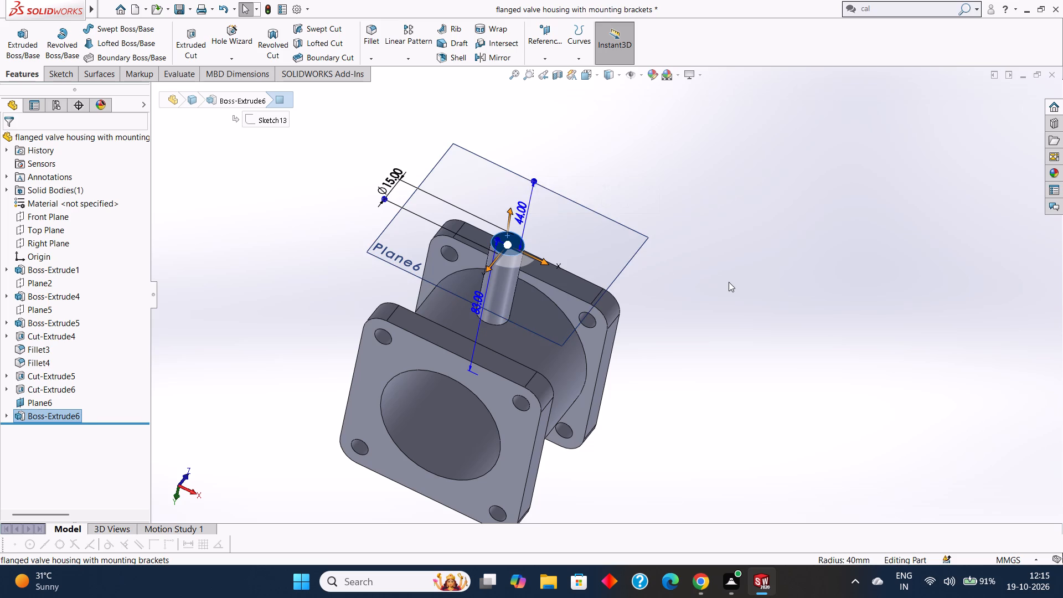
{"action": "middle_click_drag", "start_coordinate": [737, 290], "coordinate": [752, 145]}
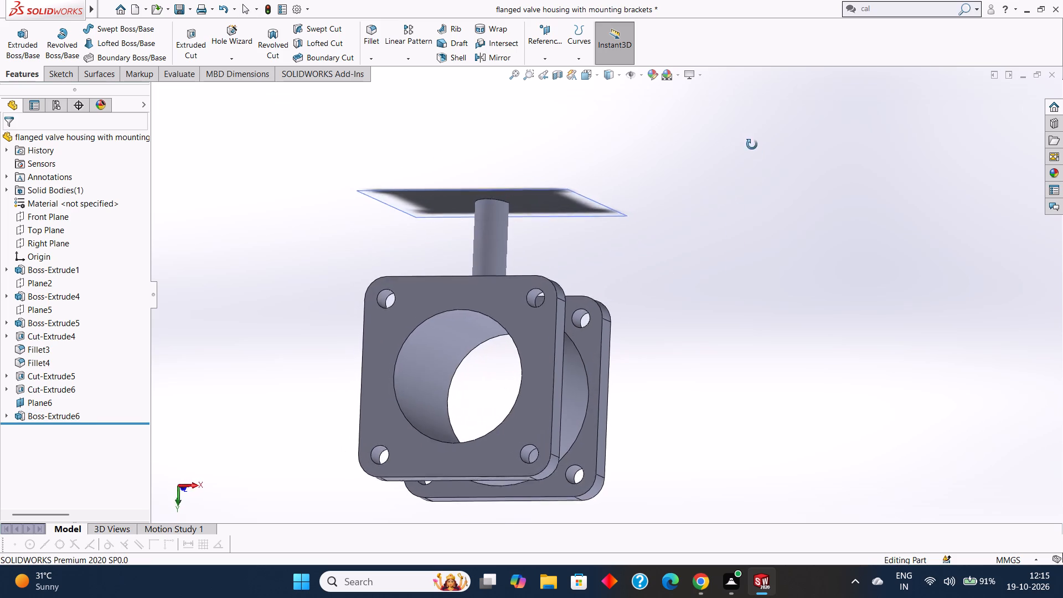
{"action": "middle_click_drag", "start_coordinate": [752, 145], "coordinate": [775, 317]}
{"action": "left_click", "coordinate": [485, 255]}
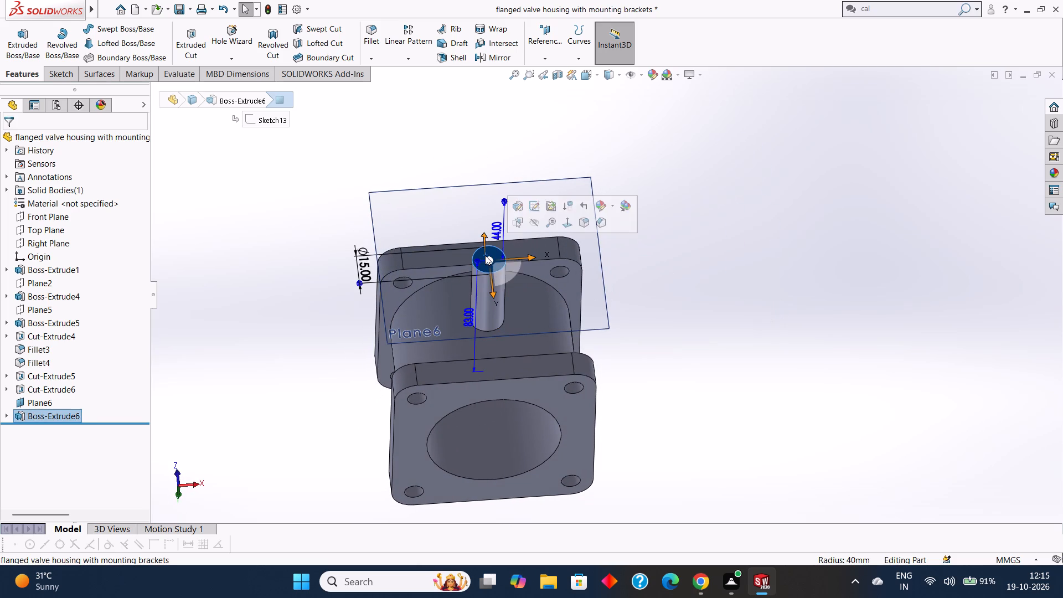
{"action": "left_click", "coordinate": [685, 311]}
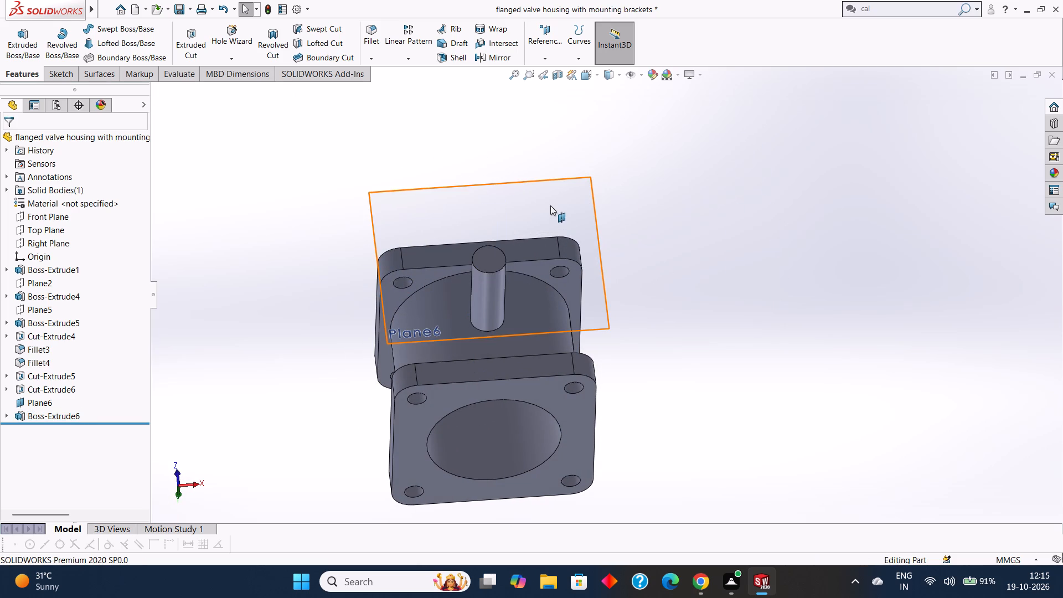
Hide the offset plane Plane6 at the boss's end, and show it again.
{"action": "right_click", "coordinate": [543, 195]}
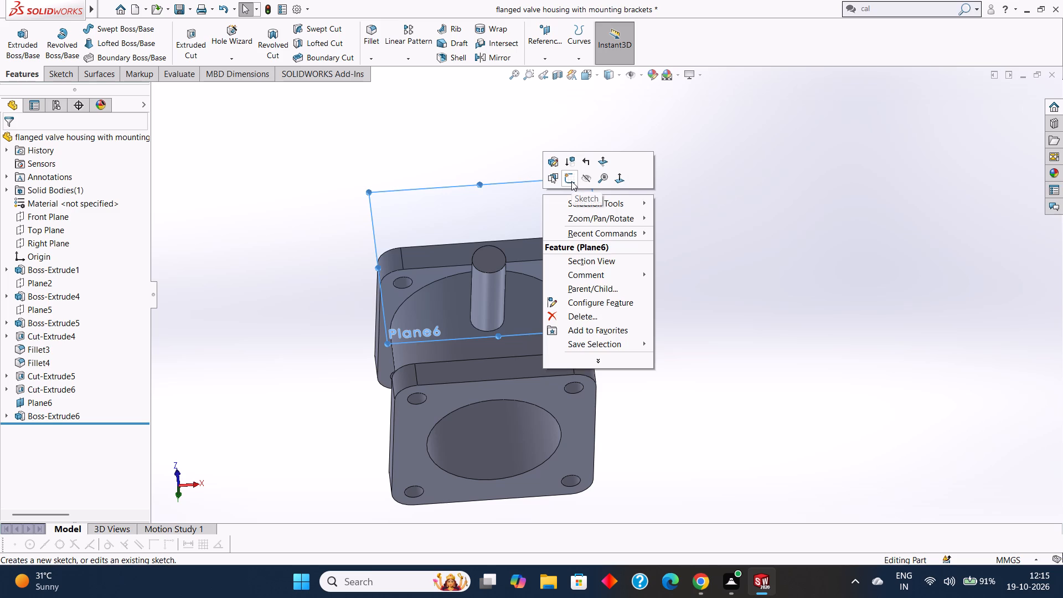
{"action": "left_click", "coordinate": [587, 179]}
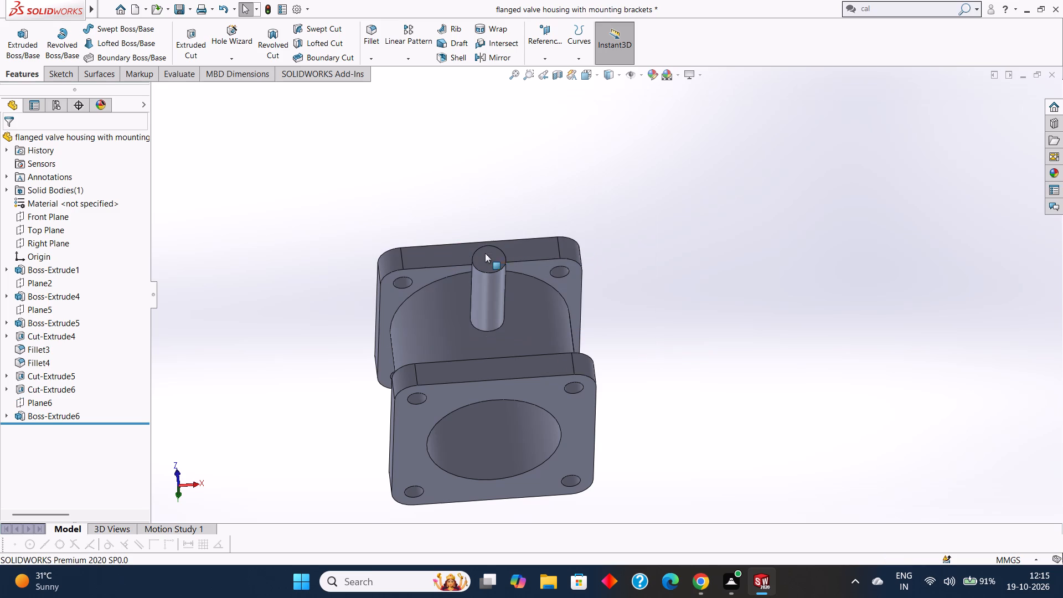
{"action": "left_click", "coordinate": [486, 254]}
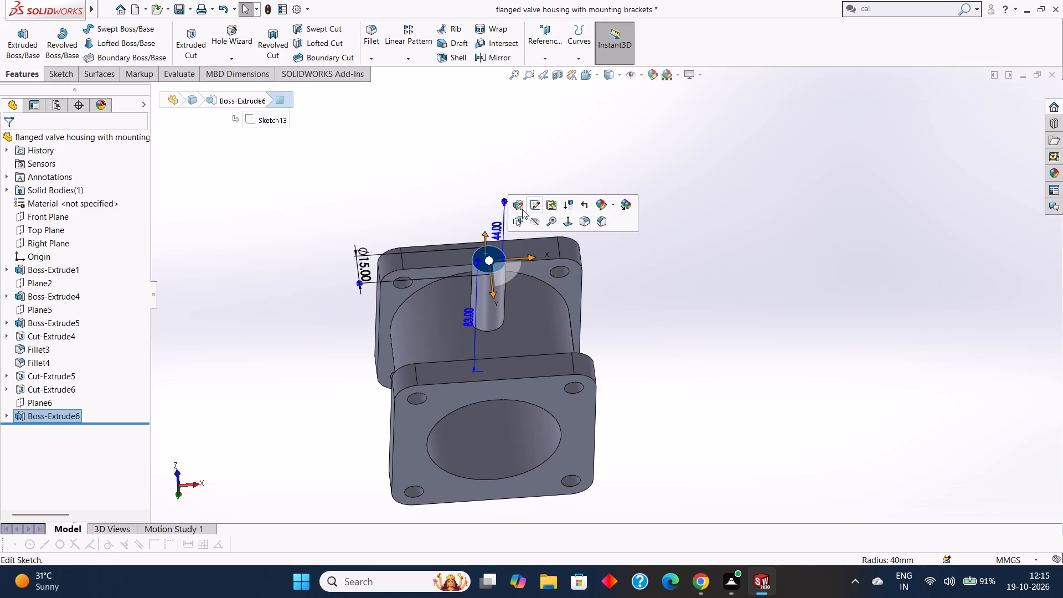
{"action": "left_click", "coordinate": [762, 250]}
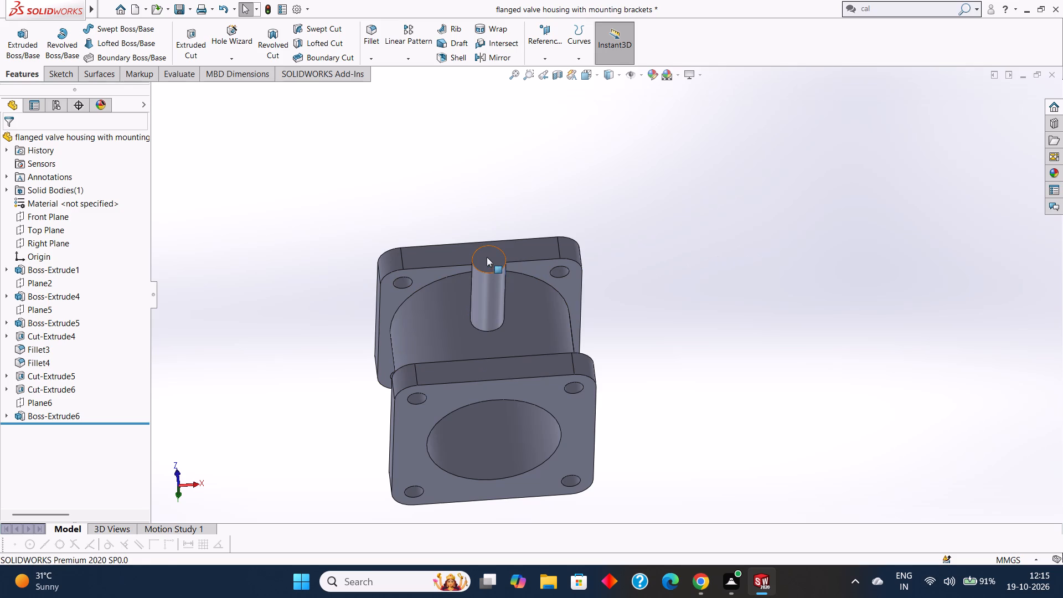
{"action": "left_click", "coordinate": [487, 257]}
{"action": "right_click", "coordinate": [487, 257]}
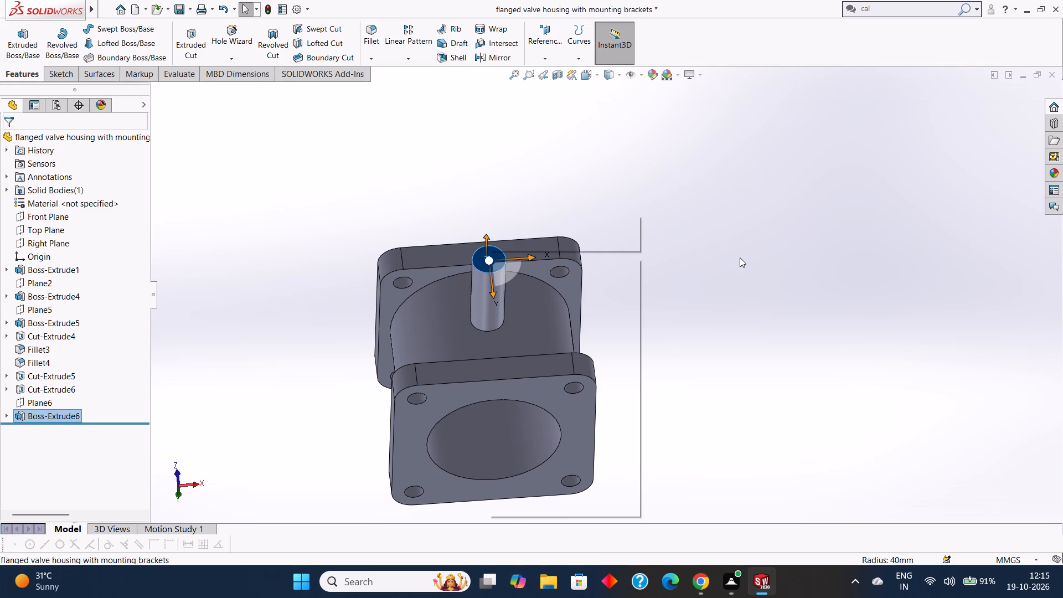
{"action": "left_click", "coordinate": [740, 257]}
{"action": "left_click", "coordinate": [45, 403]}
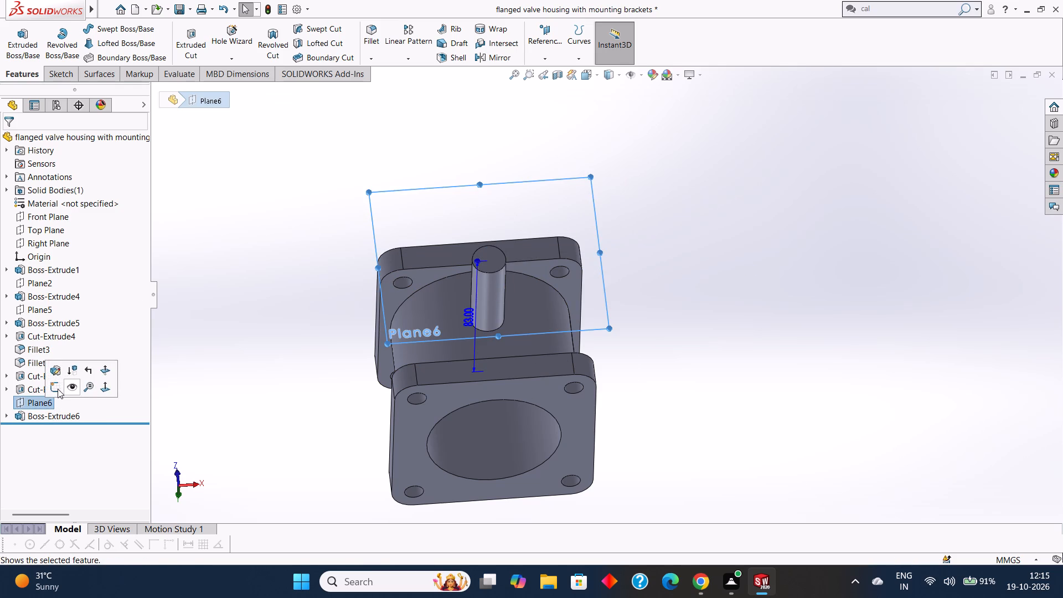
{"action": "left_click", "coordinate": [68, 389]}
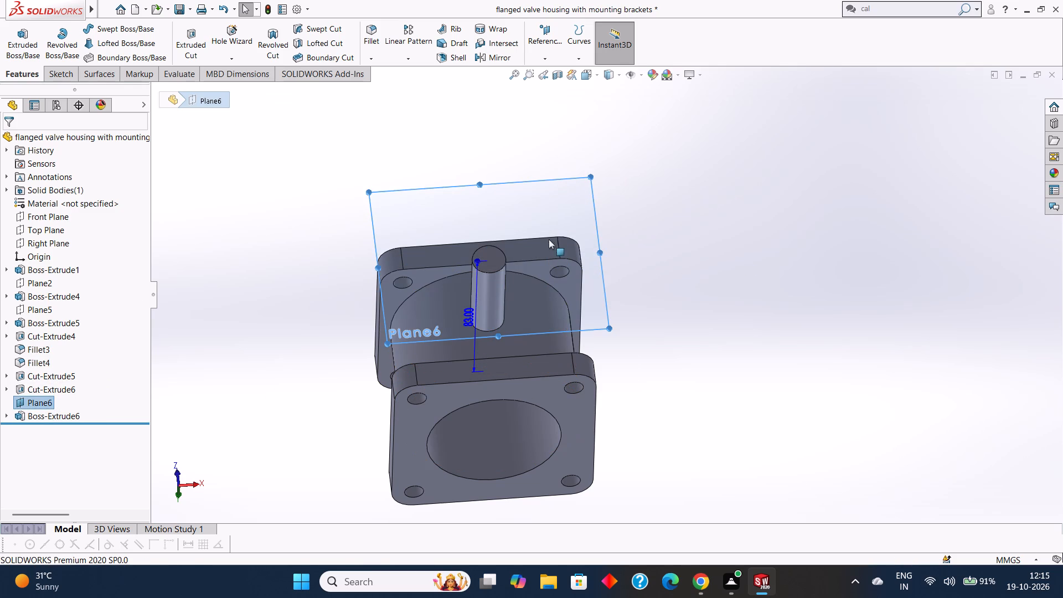
Start a new sketch on the offset plane Plane6 at the circular boss's end.
{"action": "left_click", "coordinate": [553, 226]}
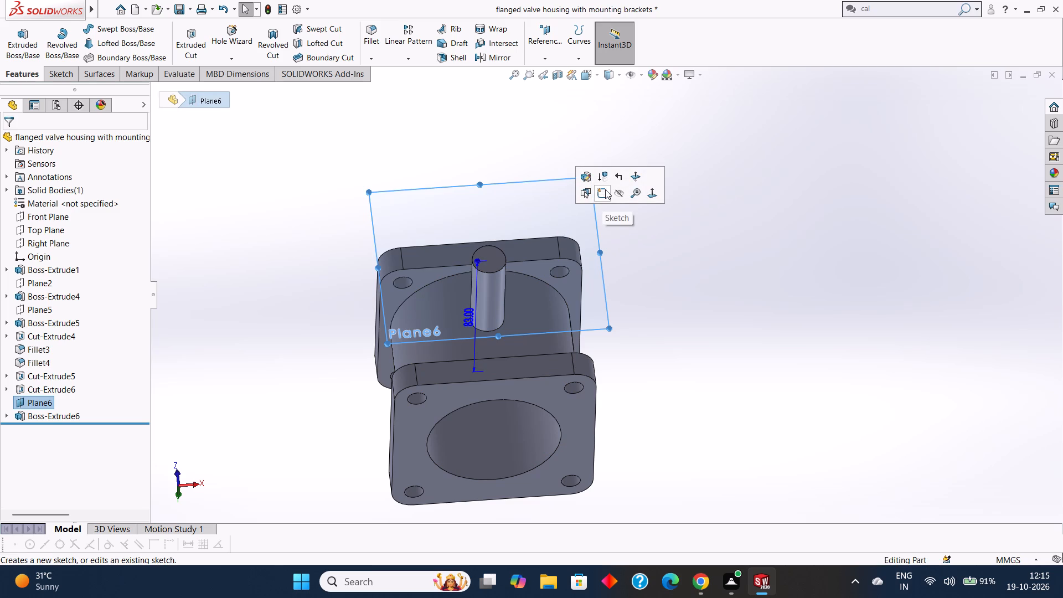
{"action": "left_click", "coordinate": [604, 192]}
{"action": "middle_click_drag", "start_coordinate": [703, 277], "coordinate": [703, 264]}
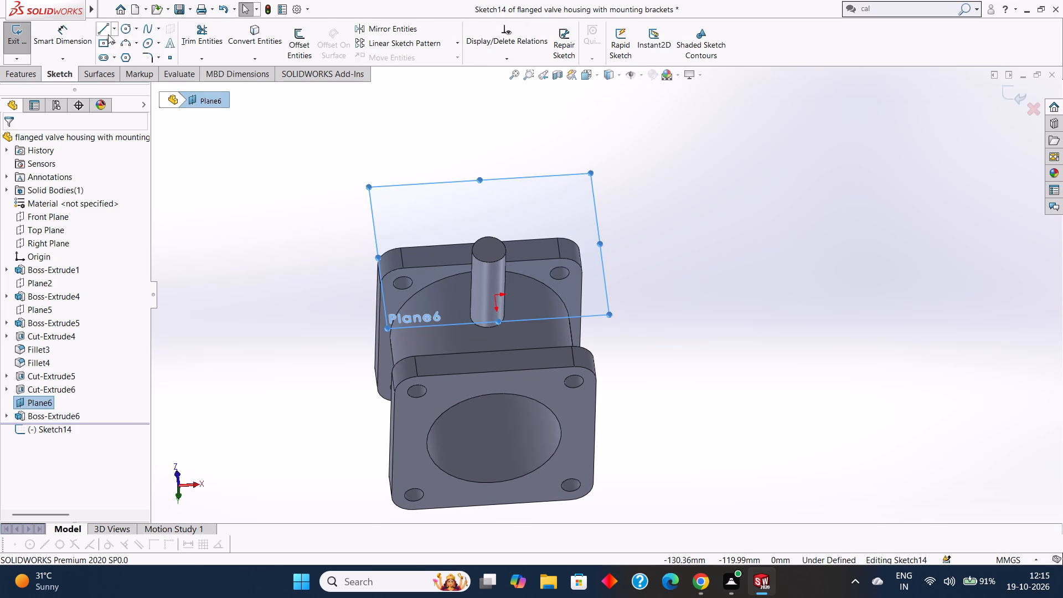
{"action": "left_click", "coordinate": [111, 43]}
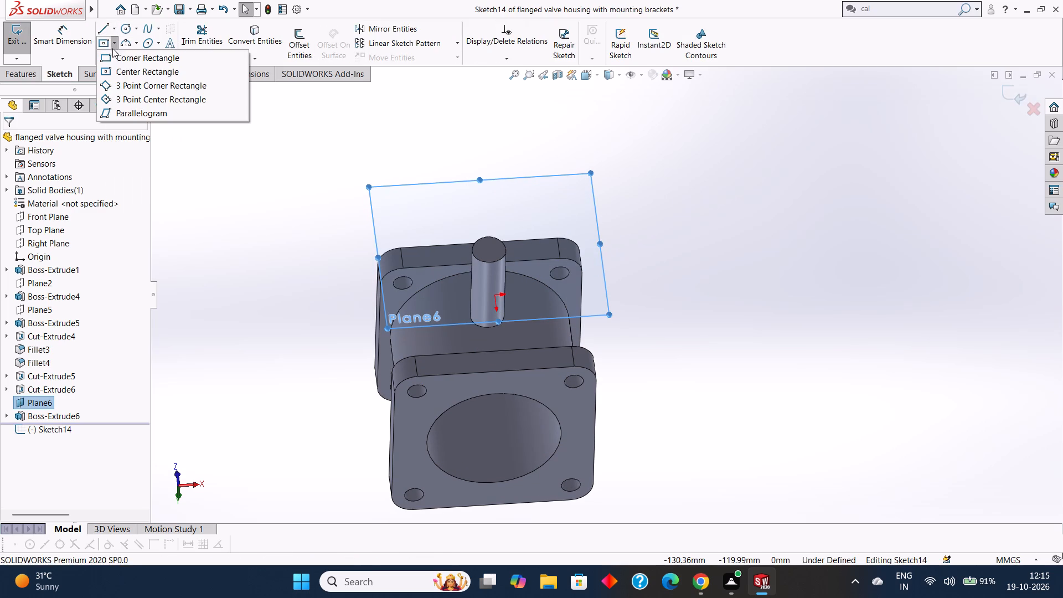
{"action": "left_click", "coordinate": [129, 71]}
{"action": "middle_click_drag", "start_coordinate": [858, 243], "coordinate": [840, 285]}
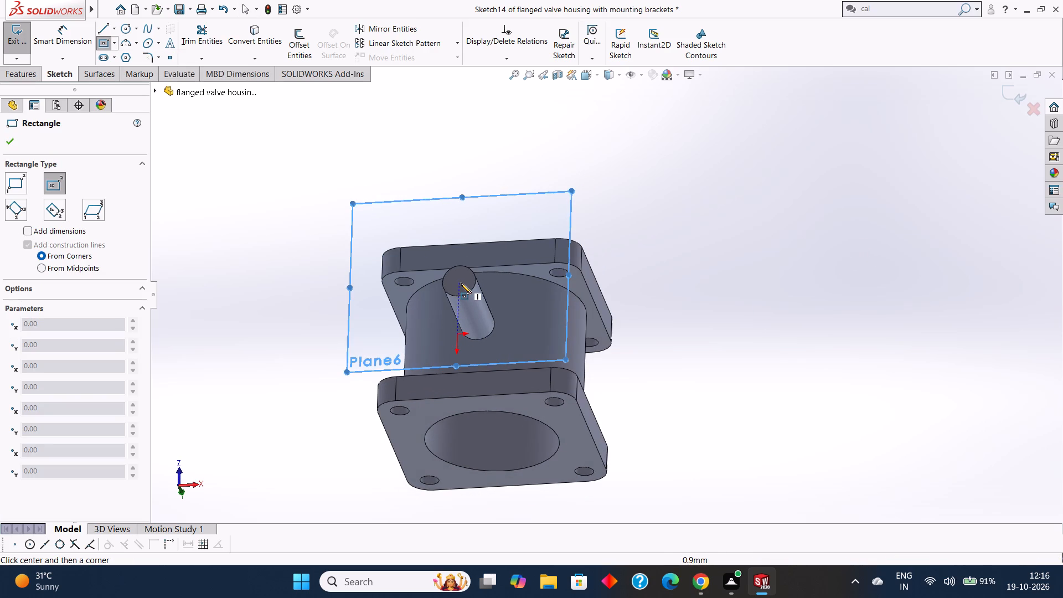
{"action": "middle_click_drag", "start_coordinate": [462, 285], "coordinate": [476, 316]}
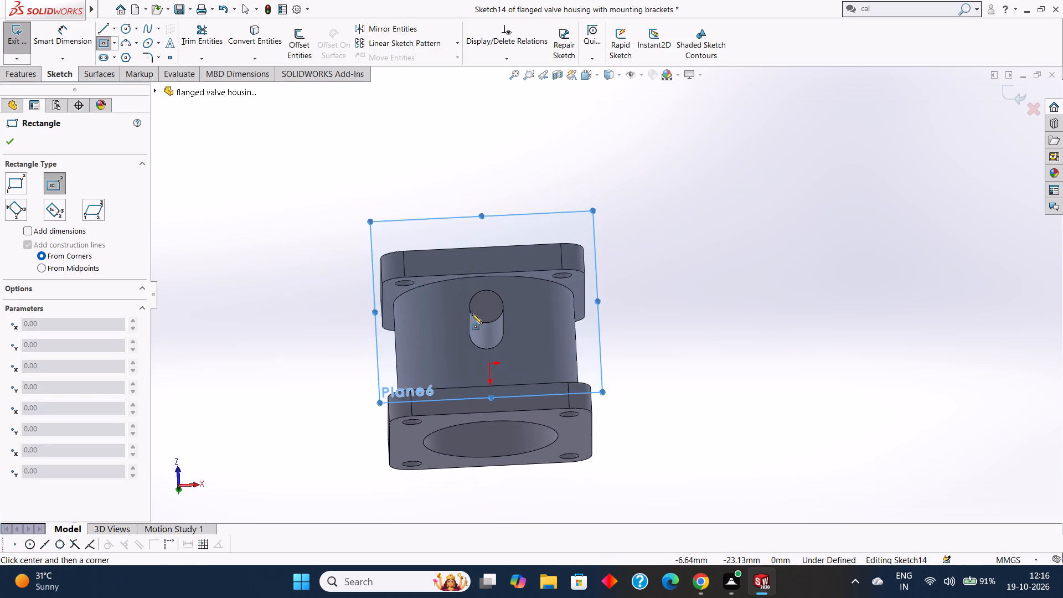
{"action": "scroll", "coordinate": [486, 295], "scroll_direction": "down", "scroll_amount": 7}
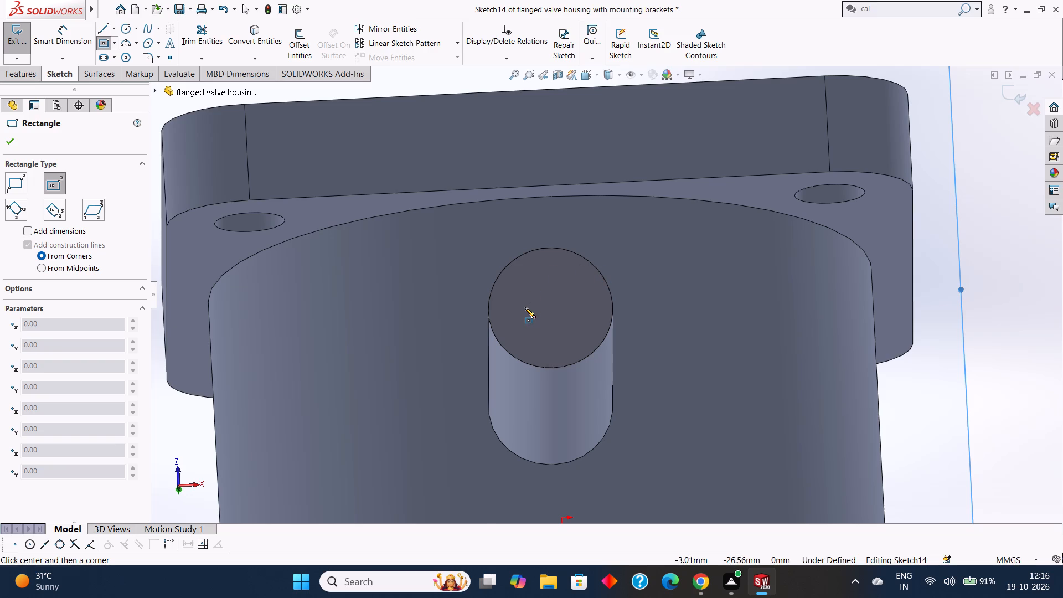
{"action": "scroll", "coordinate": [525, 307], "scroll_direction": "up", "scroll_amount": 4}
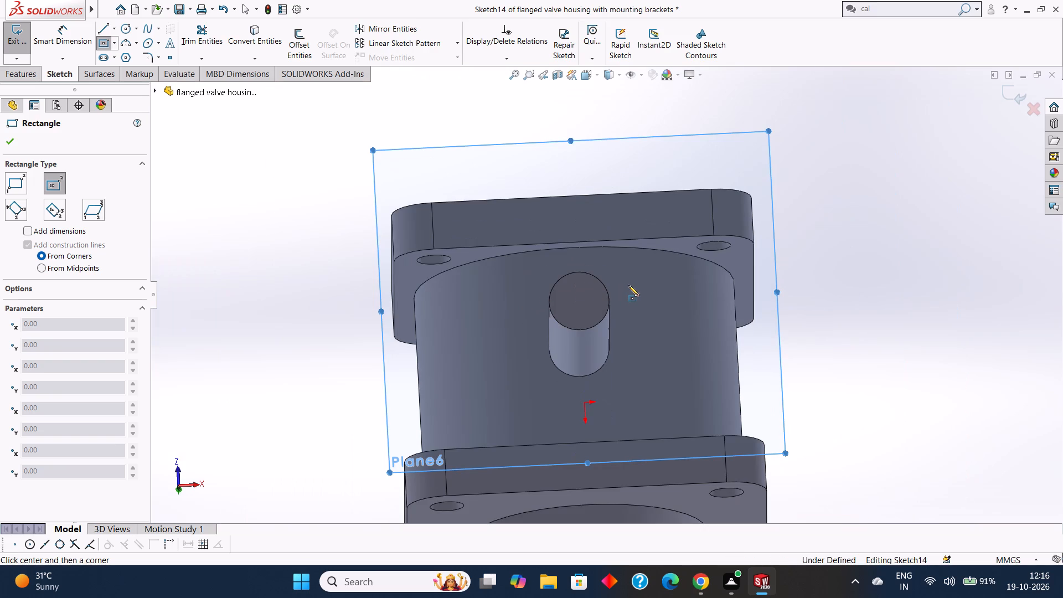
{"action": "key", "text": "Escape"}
Facing Plane6 squarely, sketch a 60 mm by 60 mm center rectangle centred on the circular boss.
{"action": "left_click", "coordinate": [707, 154]}
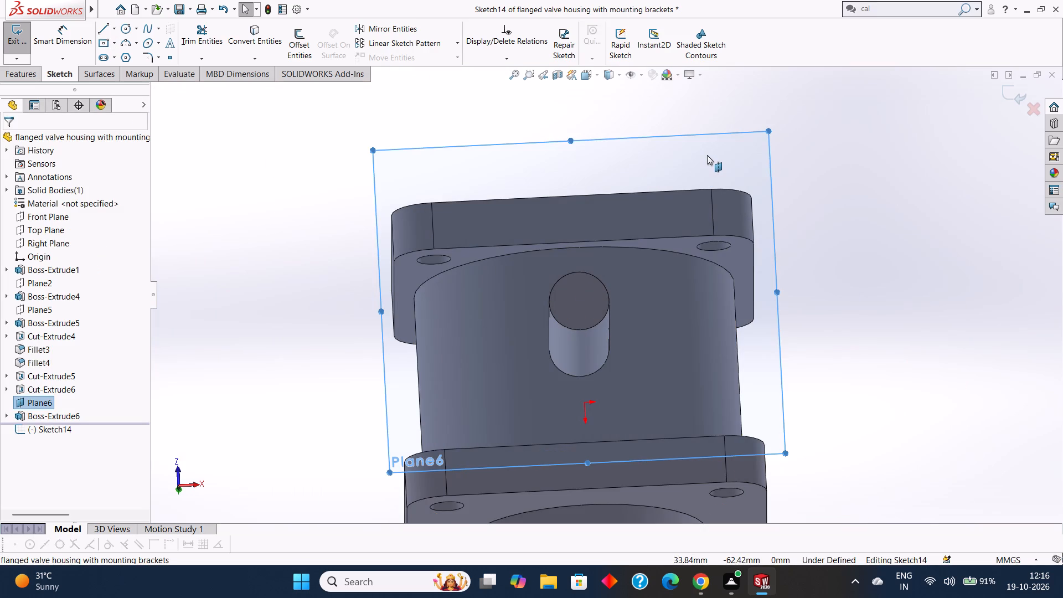
{"action": "key", "text": "ctrl+8"}
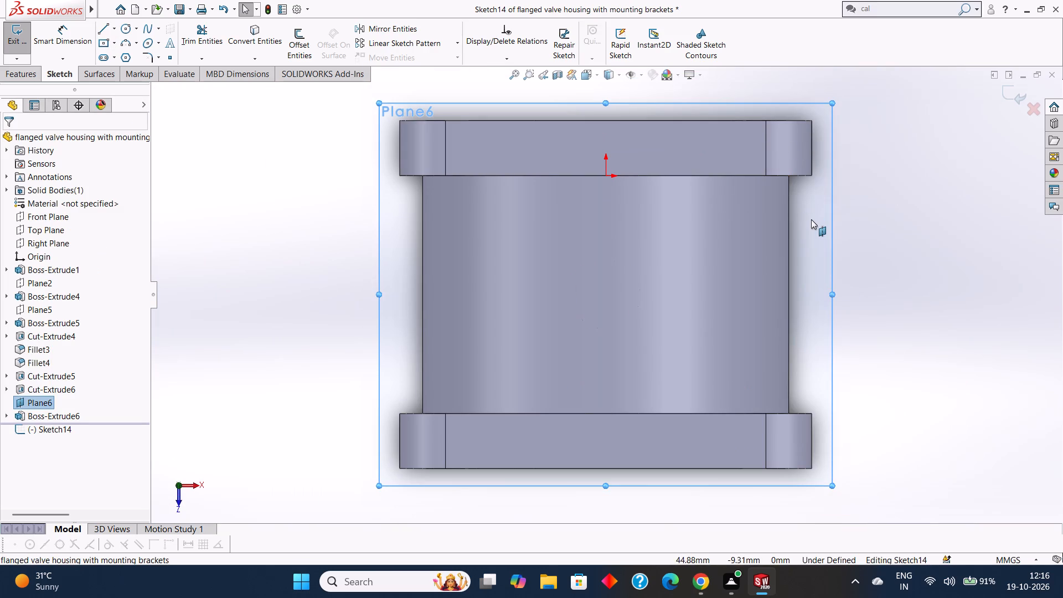
{"action": "left_click", "coordinate": [811, 219]}
{"action": "key", "text": "ctrl+8"}
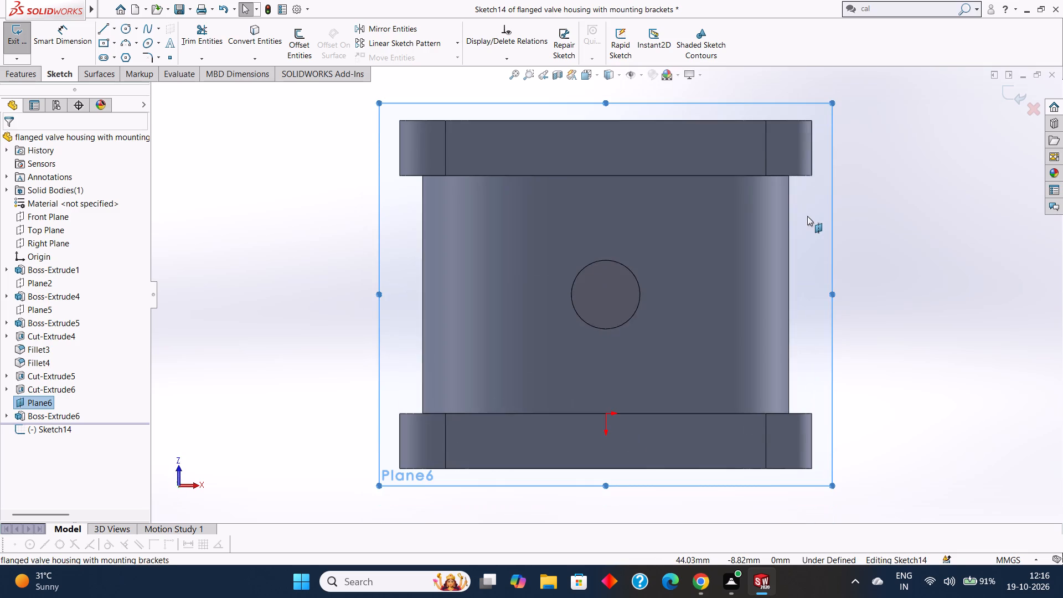
{"action": "left_click", "coordinate": [113, 45]}
{"action": "left_click", "coordinate": [130, 71]}
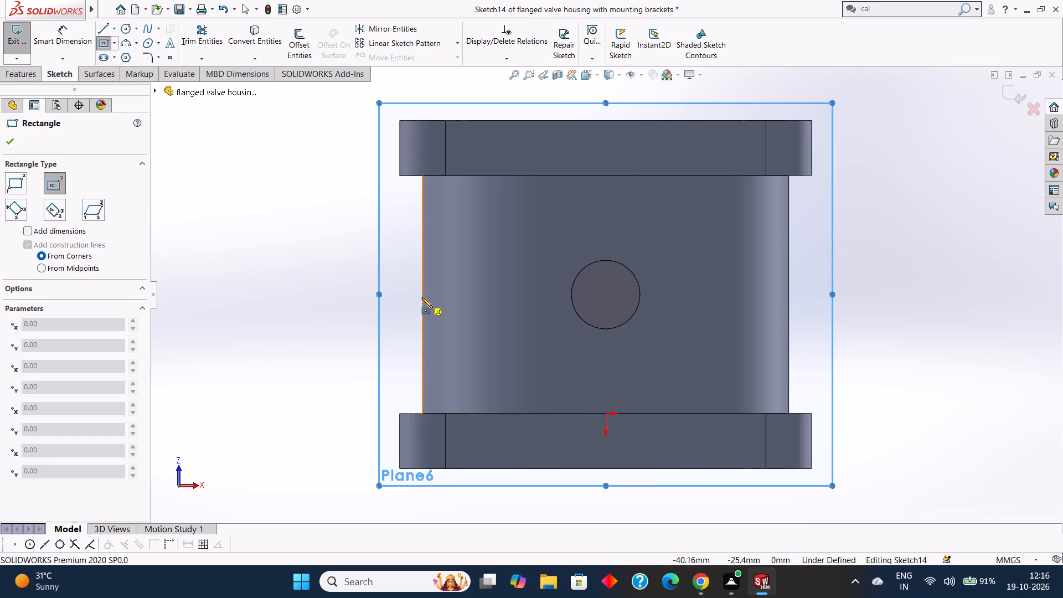
{"action": "left_click", "coordinate": [606, 294]}
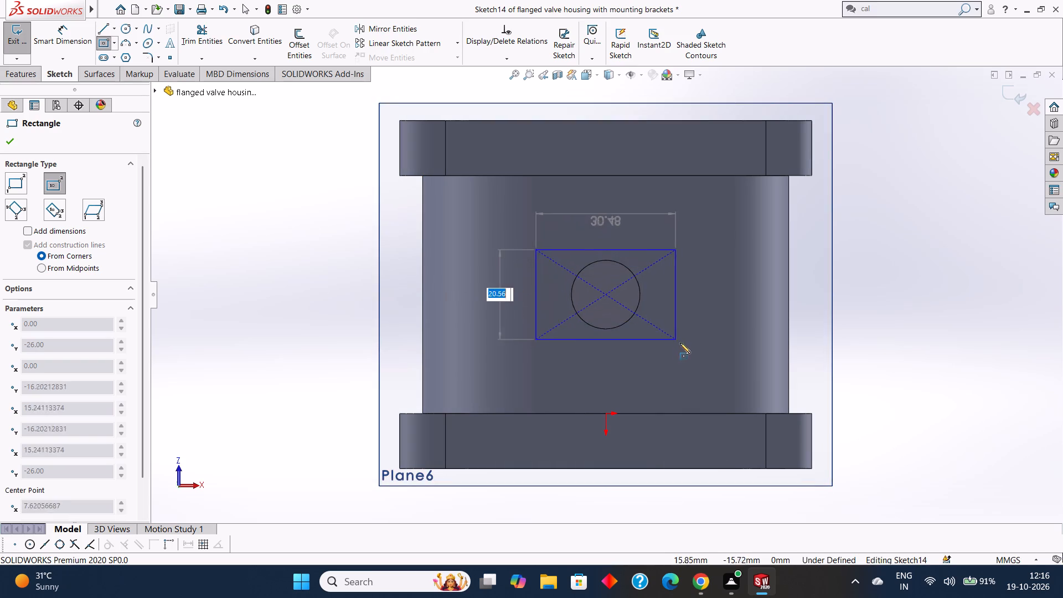
{"action": "type", "text": "60"}
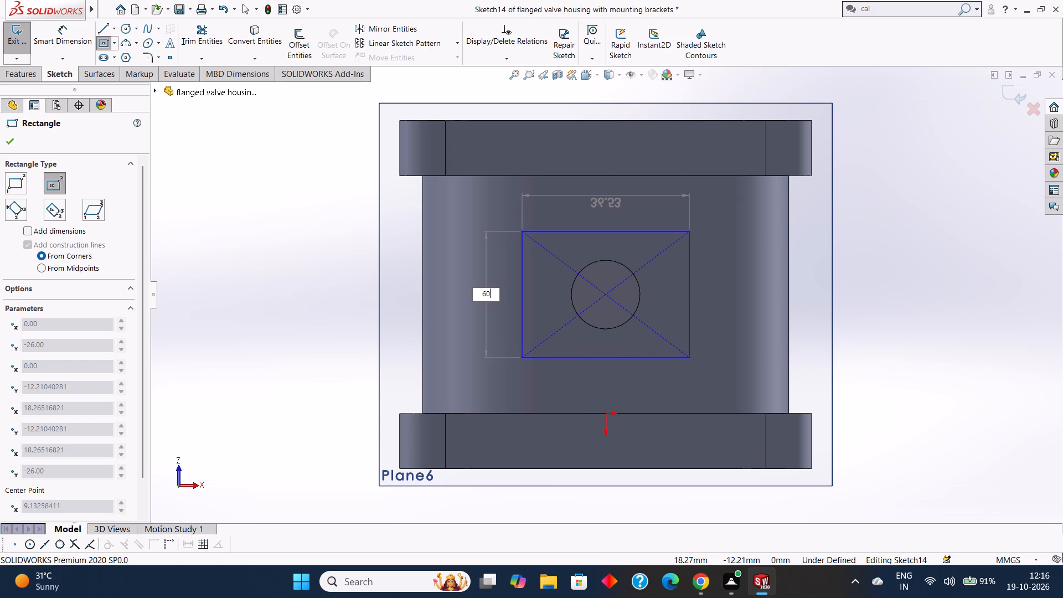
{"action": "key", "text": "Tab"}
{"action": "type", "text": "60"}
{"action": "key", "text": "Return"}
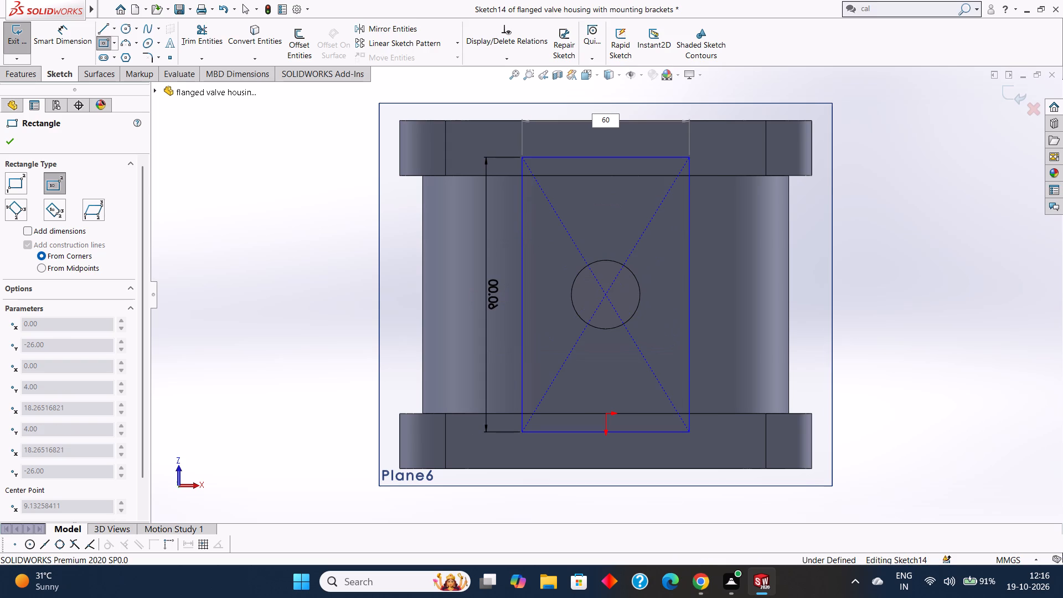
{"action": "left_click", "coordinate": [9, 145]}
Extrude the square profile as a blind boss 10 mm deep, with its direction reversed to point away from the cylinder.
{"action": "left_click", "coordinate": [28, 75]}
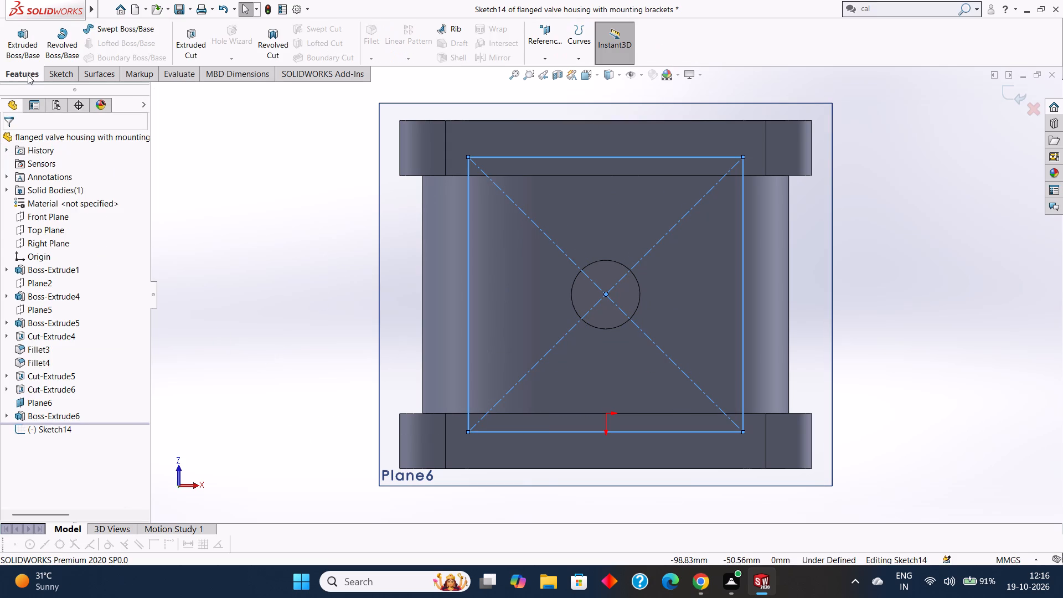
{"action": "left_click", "coordinate": [28, 33]}
{"action": "middle_click_drag", "start_coordinate": [286, 264], "coordinate": [342, 215]}
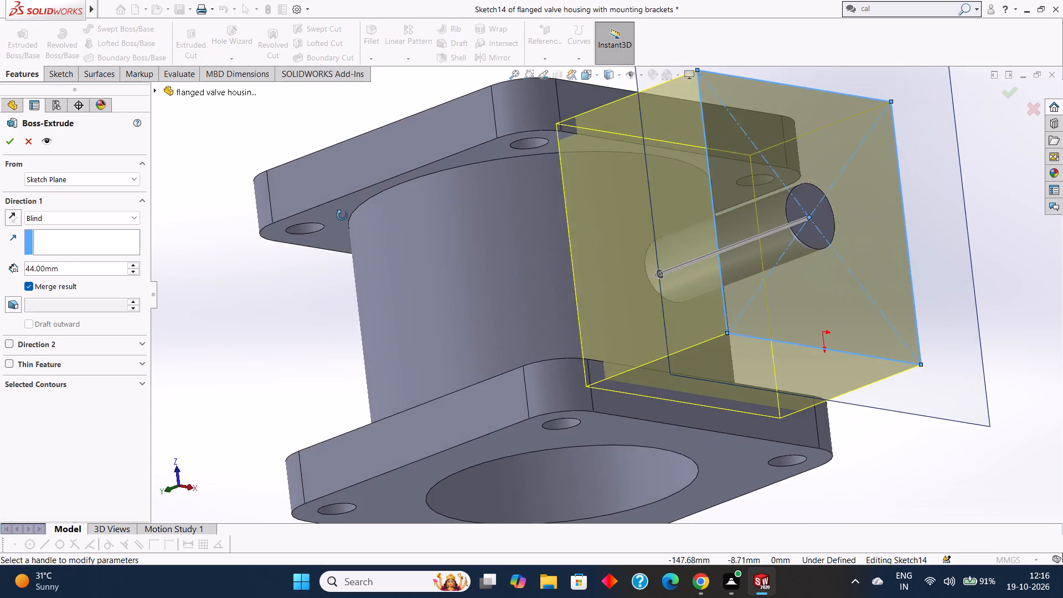
{"action": "middle_click_drag", "start_coordinate": [342, 215], "coordinate": [384, 193]}
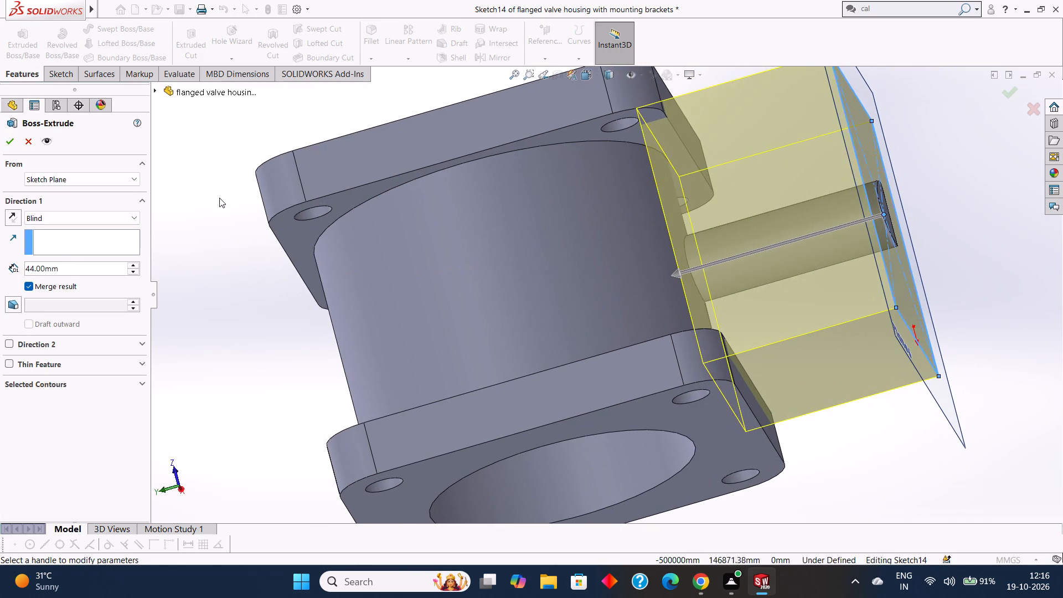
{"action": "left_click", "coordinate": [16, 222]}
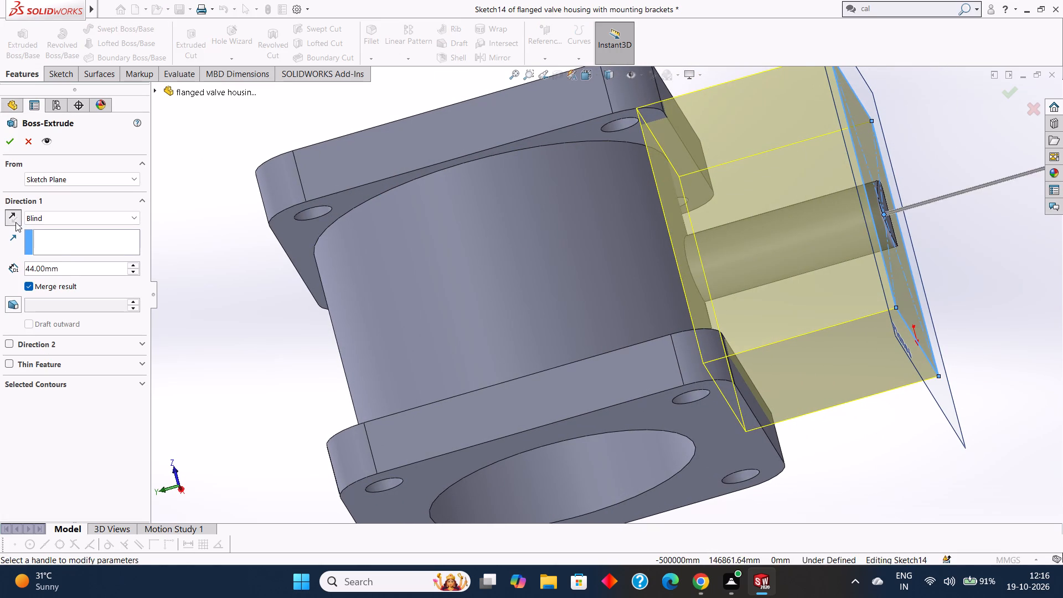
{"action": "left_click", "coordinate": [73, 262]}
{"action": "left_click", "coordinate": [99, 268]}
{"action": "left_click_drag", "start_coordinate": [85, 268], "coordinate": [42, 268]}
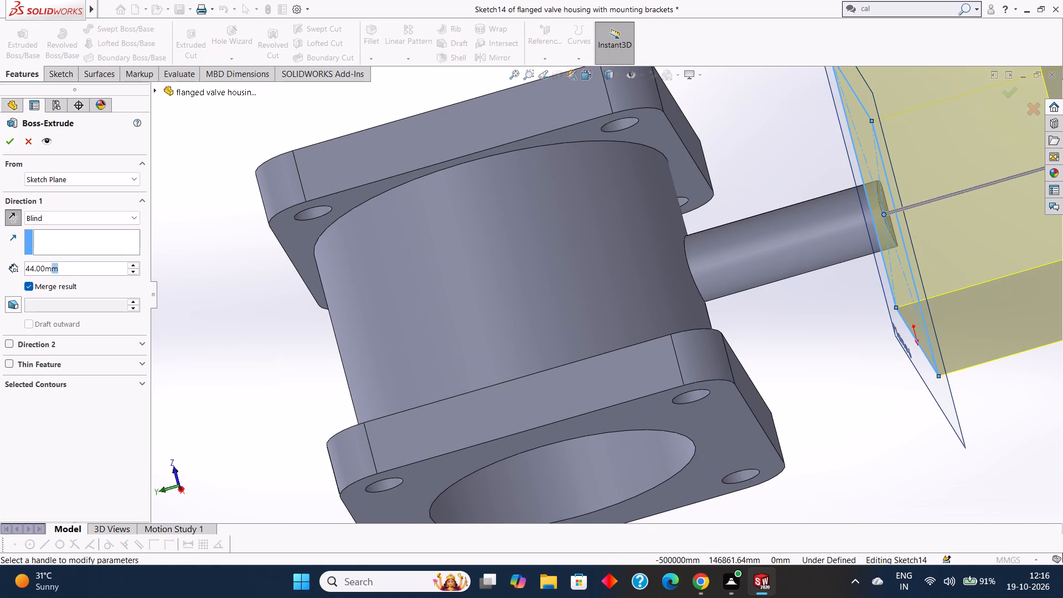
{"action": "left_click_drag", "start_coordinate": [42, 268], "coordinate": [7, 268]}
{"action": "type", "text": "10"}
{"action": "key", "text": "Return"}
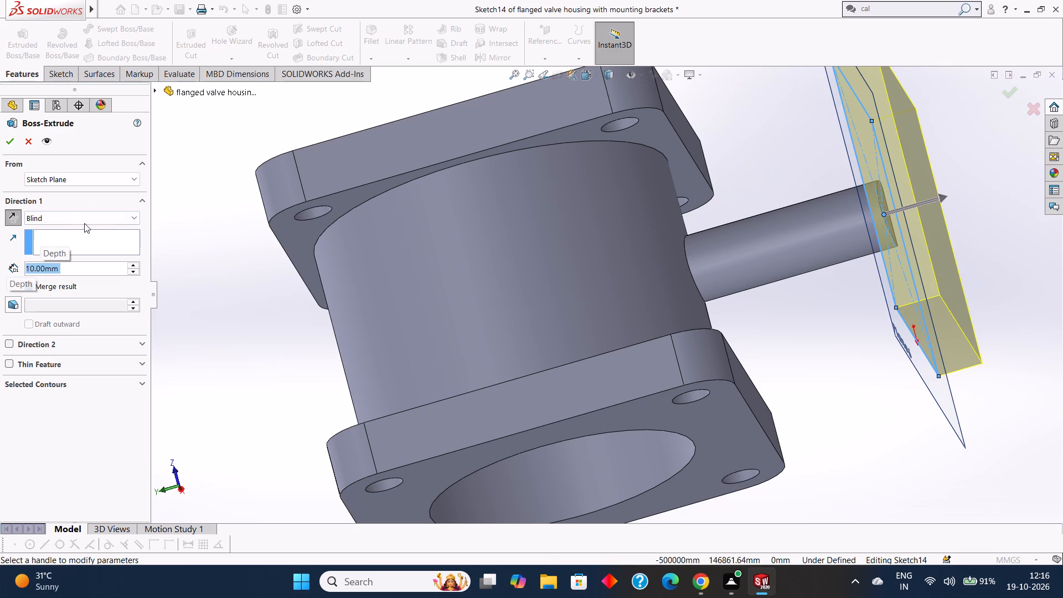
{"action": "left_click", "coordinate": [9, 145]}
{"action": "left_click", "coordinate": [212, 246]}
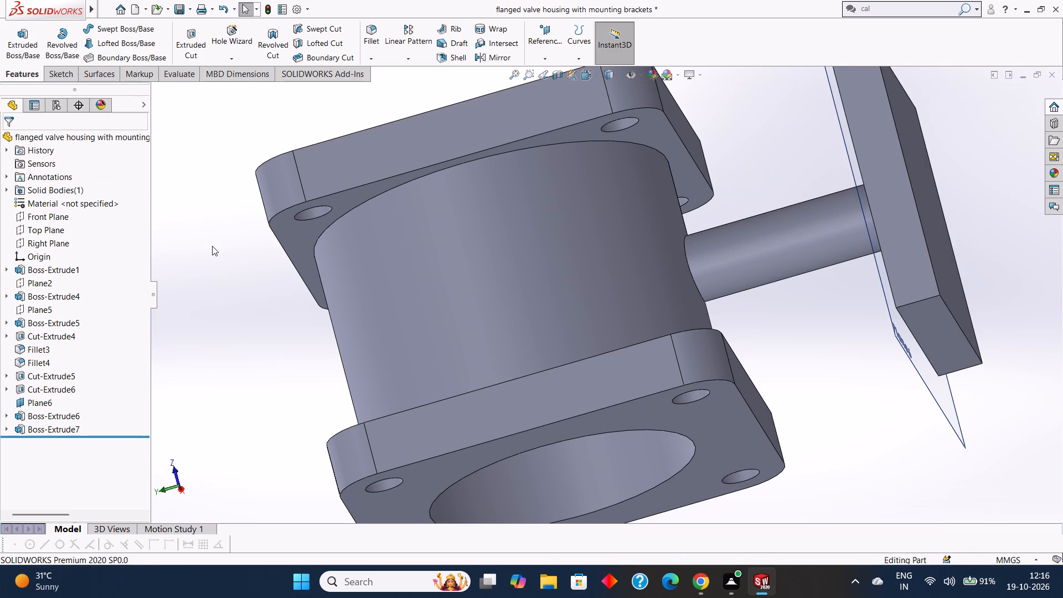
Hide the offset plane Plane6 behind the square plate.
{"action": "middle_click_drag", "start_coordinate": [251, 253], "coordinate": [245, 262]}
{"action": "scroll", "coordinate": [245, 262], "scroll_direction": "up", "scroll_amount": 3}
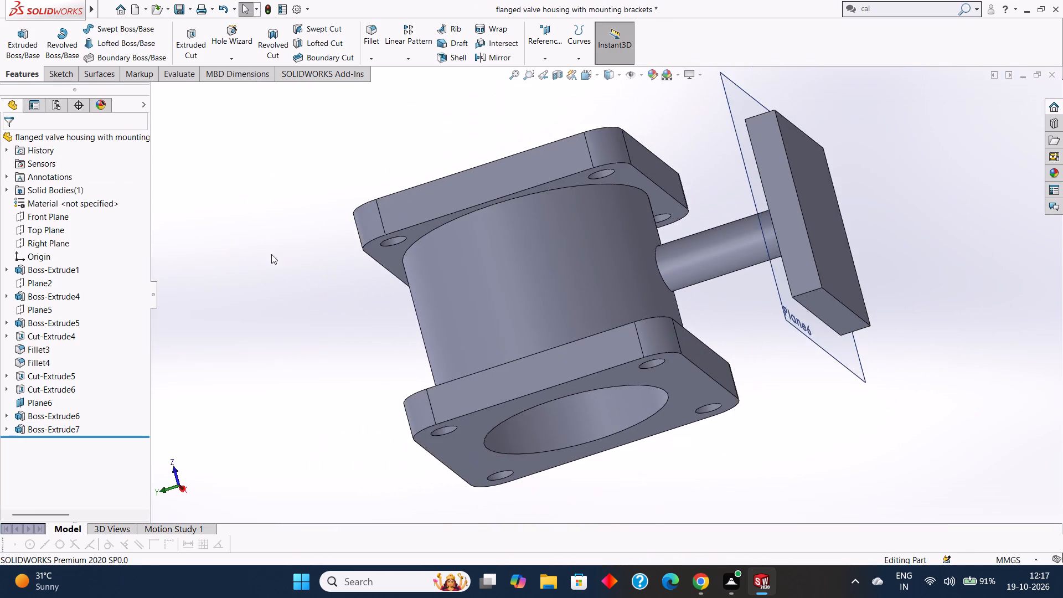
{"action": "scroll", "coordinate": [285, 253], "scroll_direction": "up", "scroll_amount": 2}
{"action": "middle_click_drag", "start_coordinate": [596, 147], "coordinate": [541, 176]}
{"action": "right_click", "coordinate": [605, 190]}
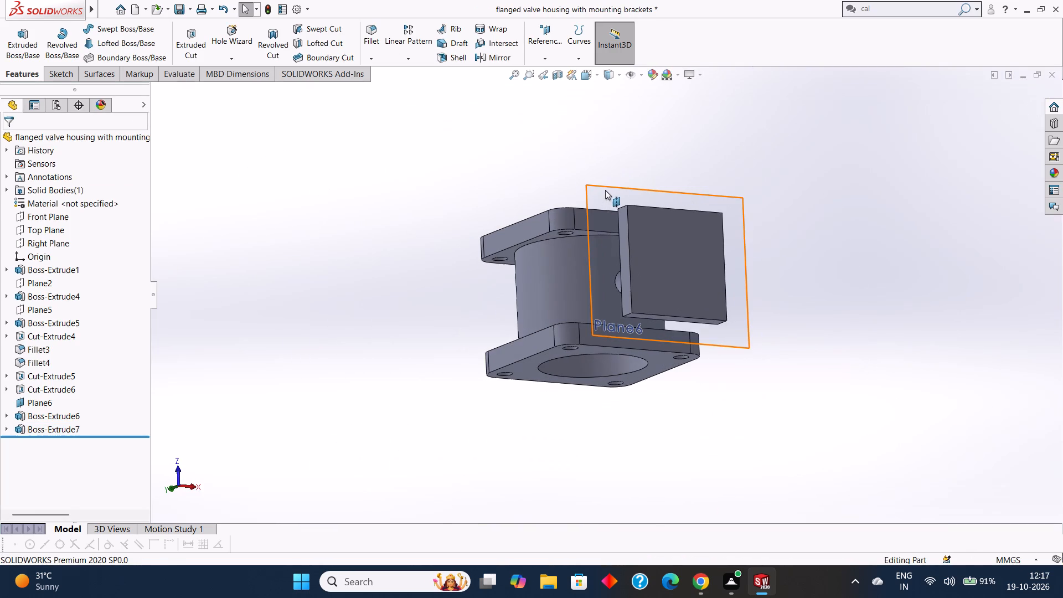
{"action": "left_click", "coordinate": [649, 176]}
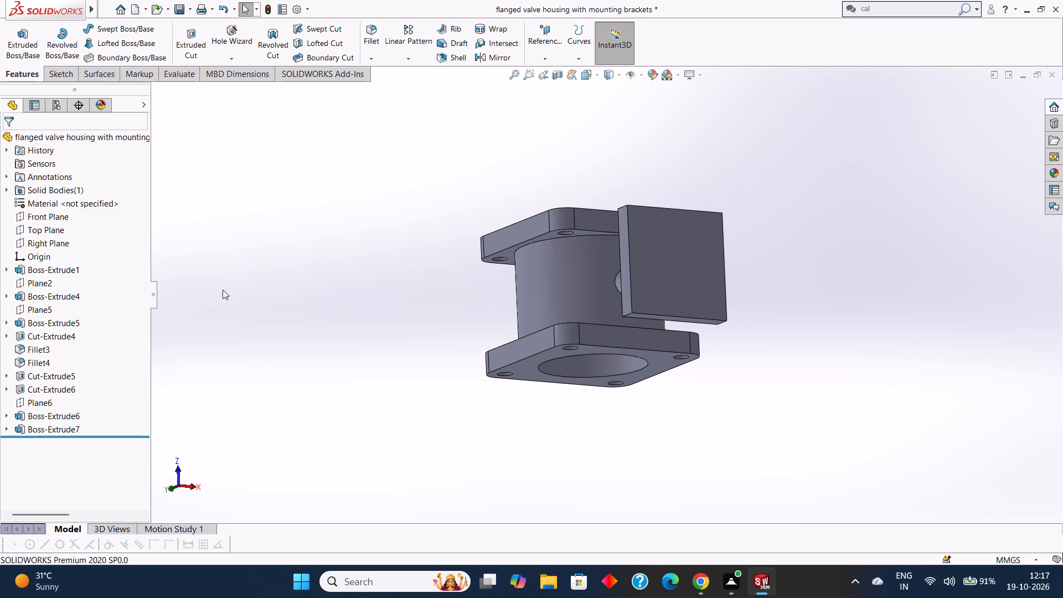
Examine the square plate, its circular boss and the flanges from several sides.
{"action": "middle_click_drag", "start_coordinate": [169, 298], "coordinate": [232, 290]}
{"action": "middle_click_drag", "start_coordinate": [218, 284], "coordinate": [195, 279]}
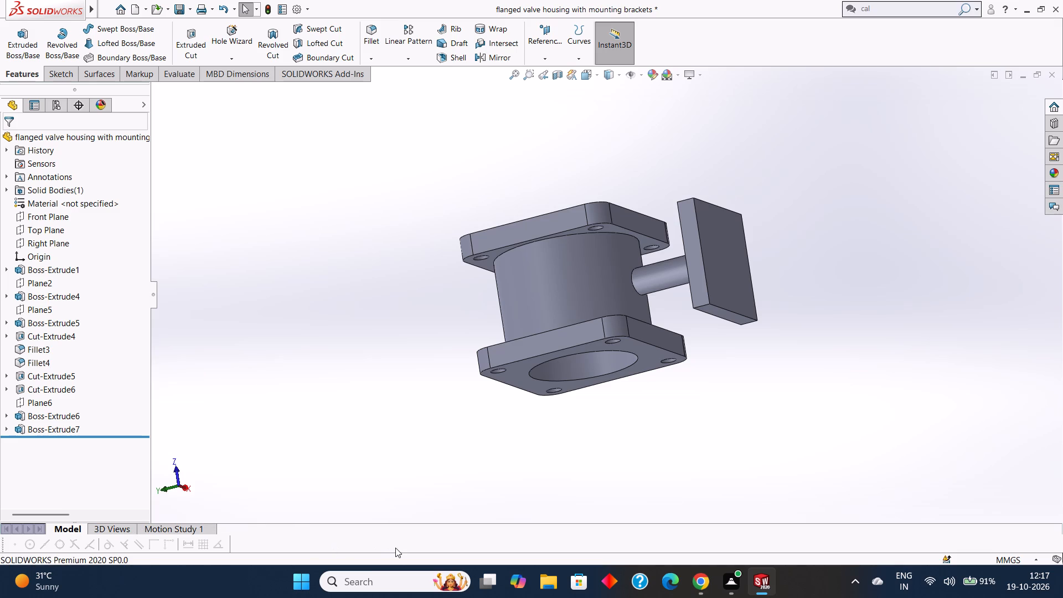
{"action": "middle_click_drag", "start_coordinate": [480, 450], "coordinate": [448, 402]}
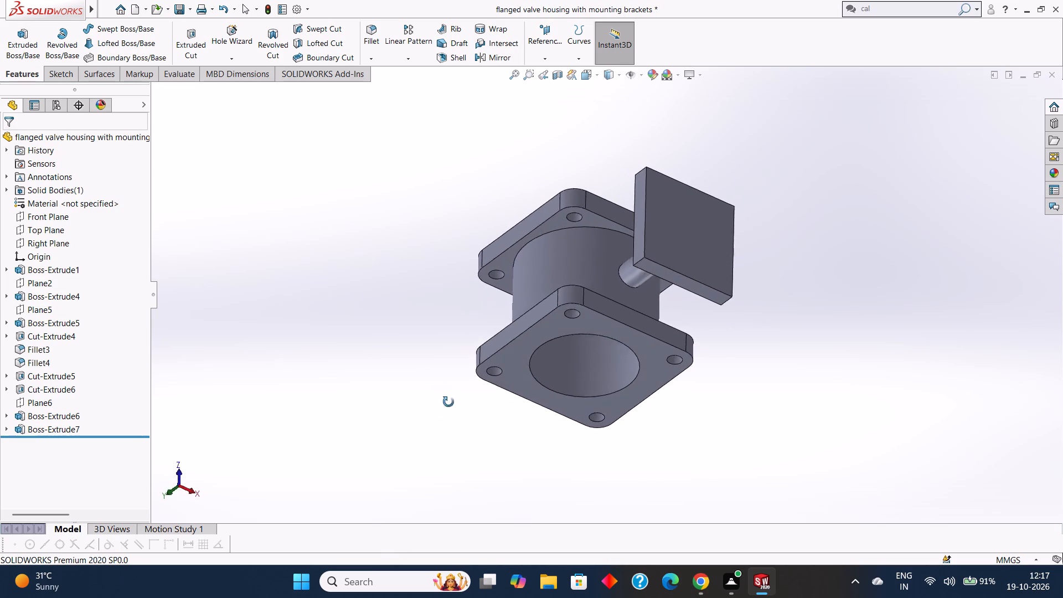
{"action": "middle_click_drag", "start_coordinate": [448, 402], "coordinate": [462, 460]}
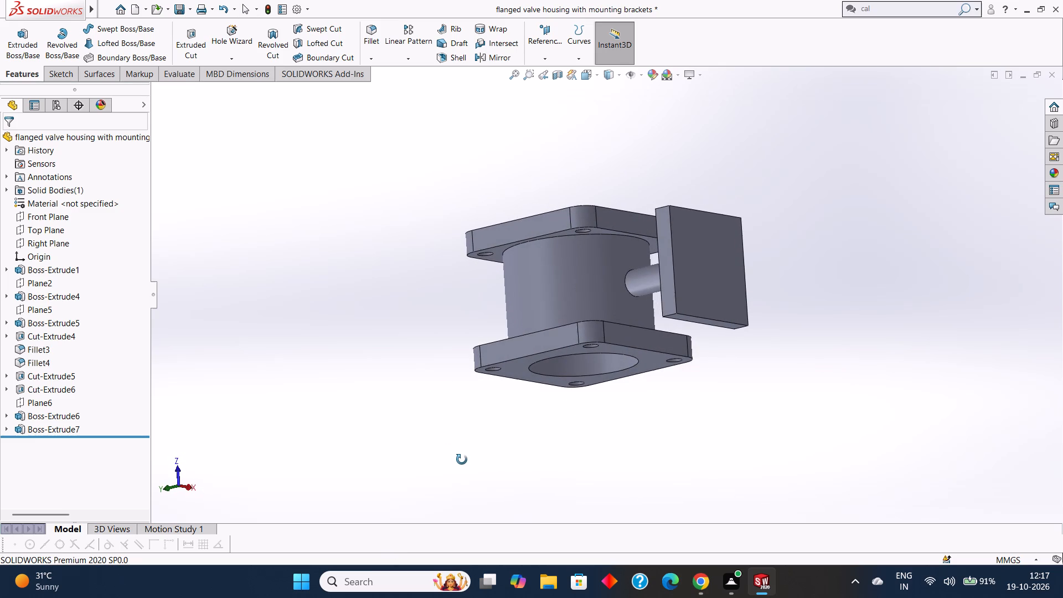
{"action": "middle_click_drag", "start_coordinate": [462, 460], "coordinate": [440, 303]}
{"action": "scroll", "coordinate": [423, 348], "scroll_direction": "up", "scroll_amount": 2}
{"action": "middle_click_drag", "start_coordinate": [418, 346], "coordinate": [424, 269]}
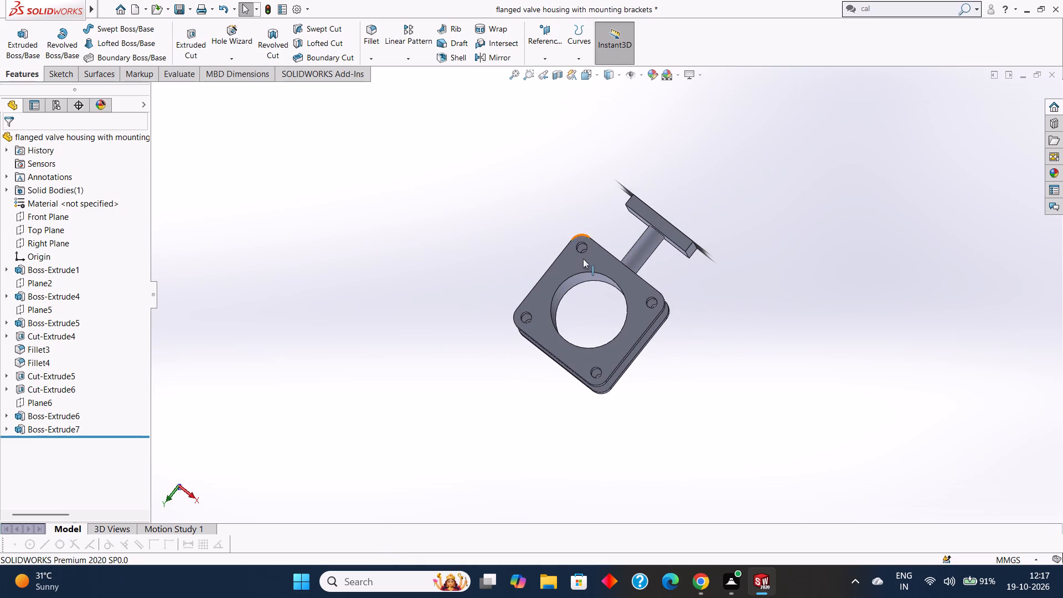
{"action": "scroll", "coordinate": [585, 264], "scroll_direction": "down", "scroll_amount": 3}
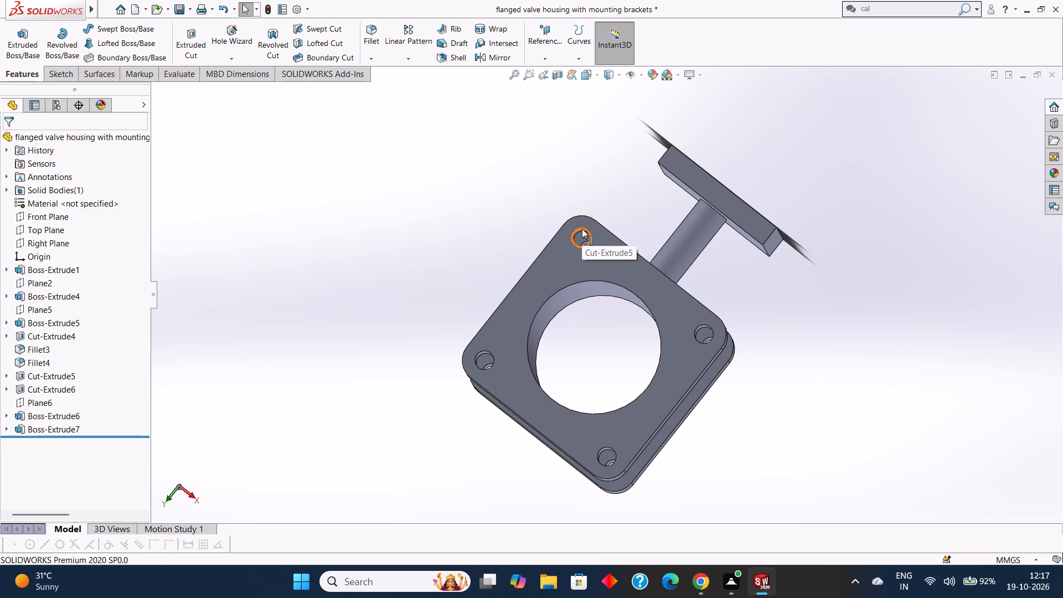
Inspect the flange's corner holes and display the dimensions of their cut feature, Cut-Extrude5.
{"action": "left_click", "coordinate": [582, 229]}
{"action": "right_click", "coordinate": [582, 229]}
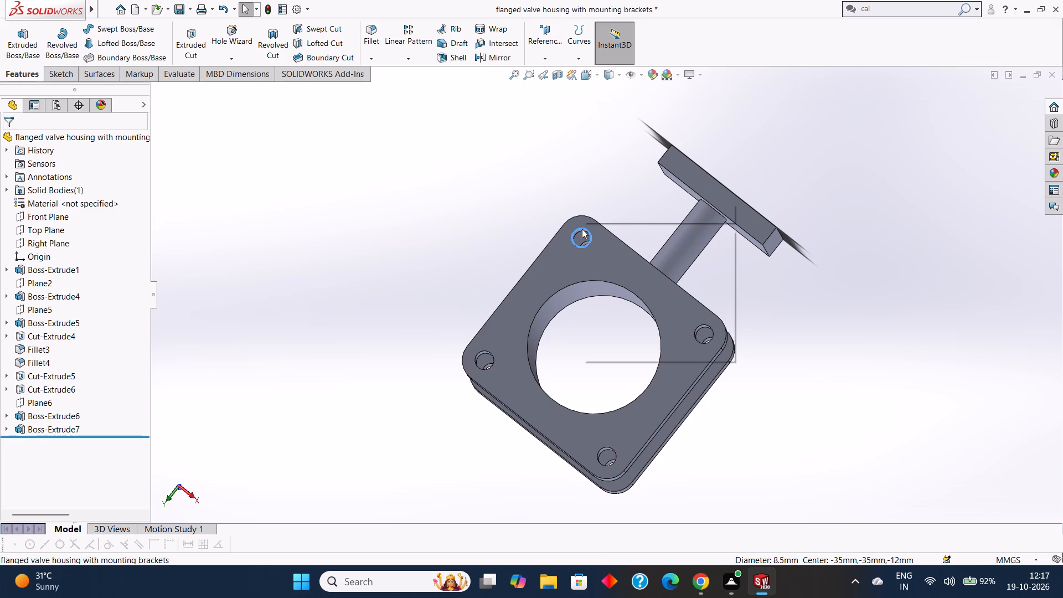
{"action": "left_click", "coordinate": [420, 244]}
{"action": "left_click", "coordinate": [61, 373]}
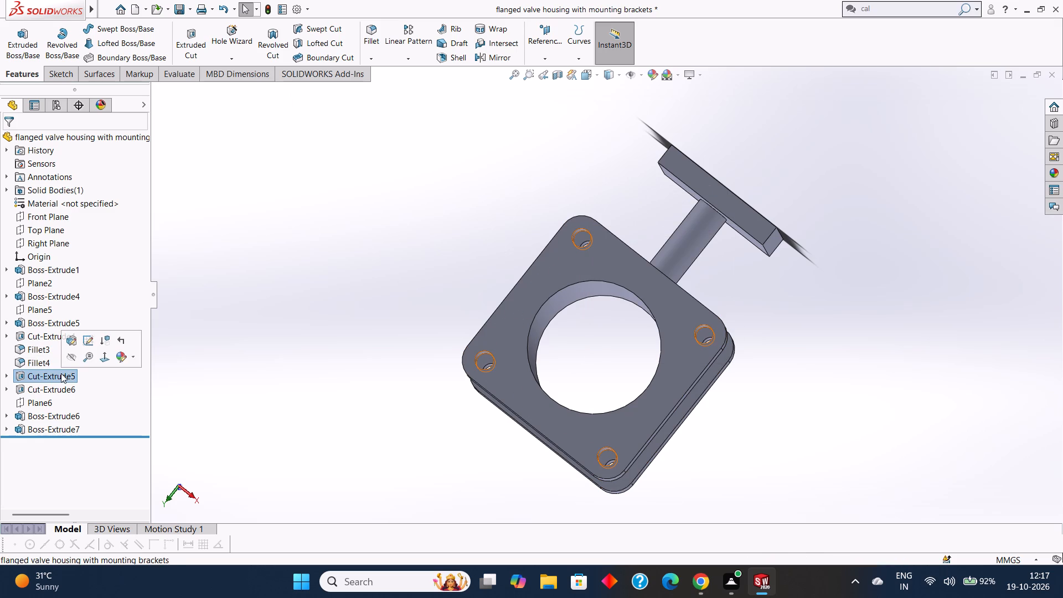
{"action": "right_click", "coordinate": [61, 373]}
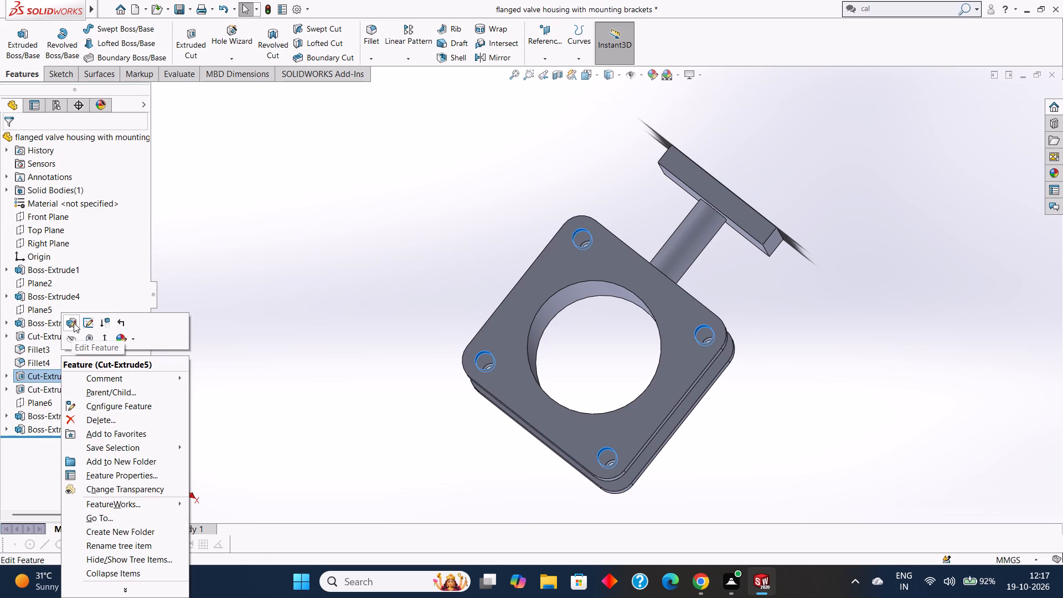
{"action": "middle_click_drag", "start_coordinate": [393, 256], "coordinate": [389, 267]}
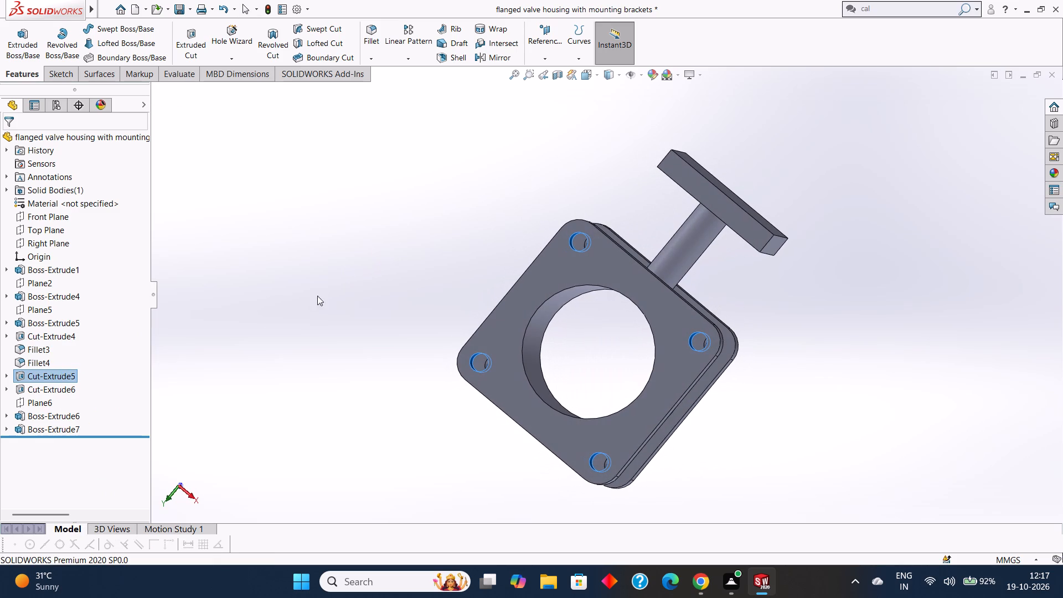
{"action": "left_click", "coordinate": [49, 374]}
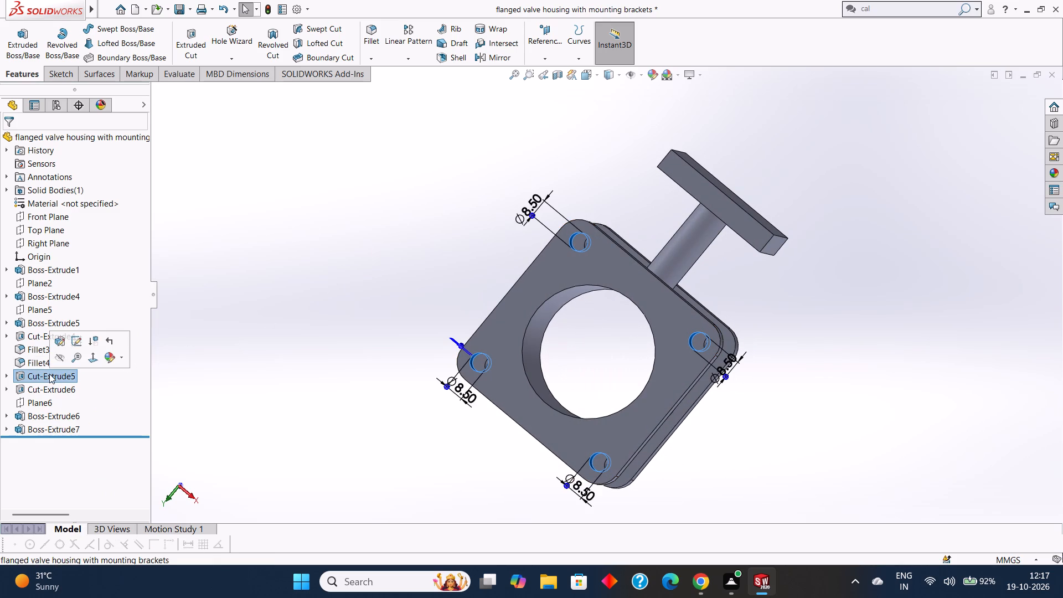
{"action": "left_click", "coordinate": [104, 364]}
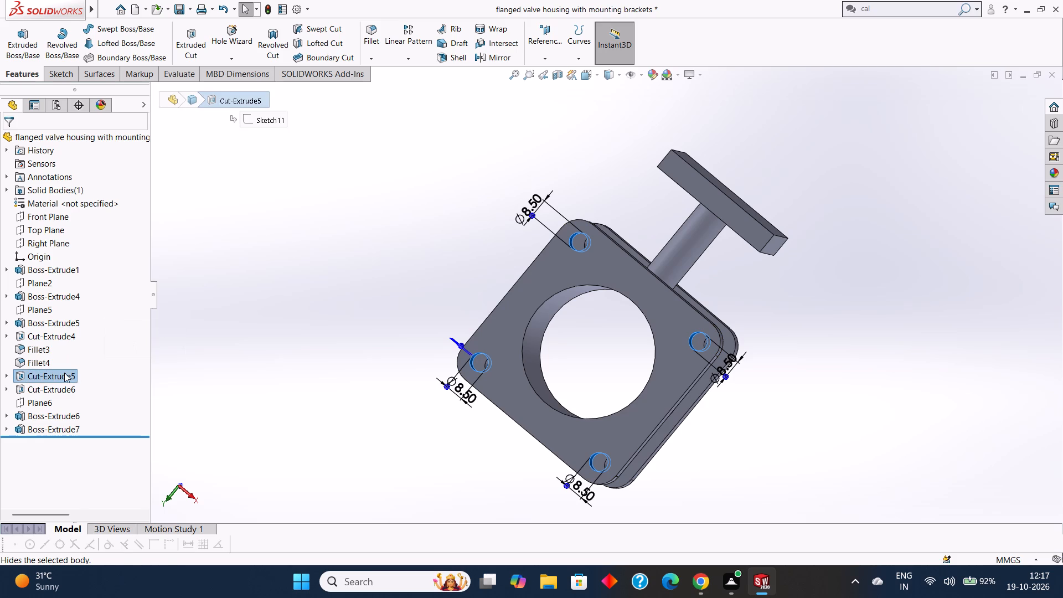
Open the definition of the flange's corner-hole cut, Cut-Extrude5, and examine its depth settings and preview without changing anything.
{"action": "left_click", "coordinate": [64, 373]}
{"action": "left_click", "coordinate": [127, 363]}
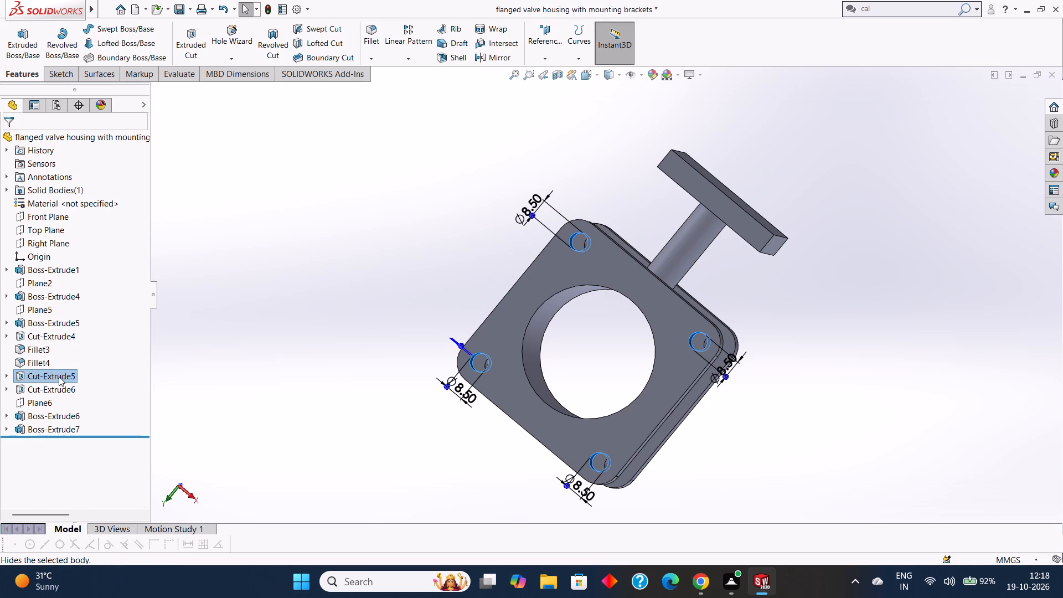
{"action": "left_click", "coordinate": [59, 377]}
{"action": "left_click", "coordinate": [99, 366]}
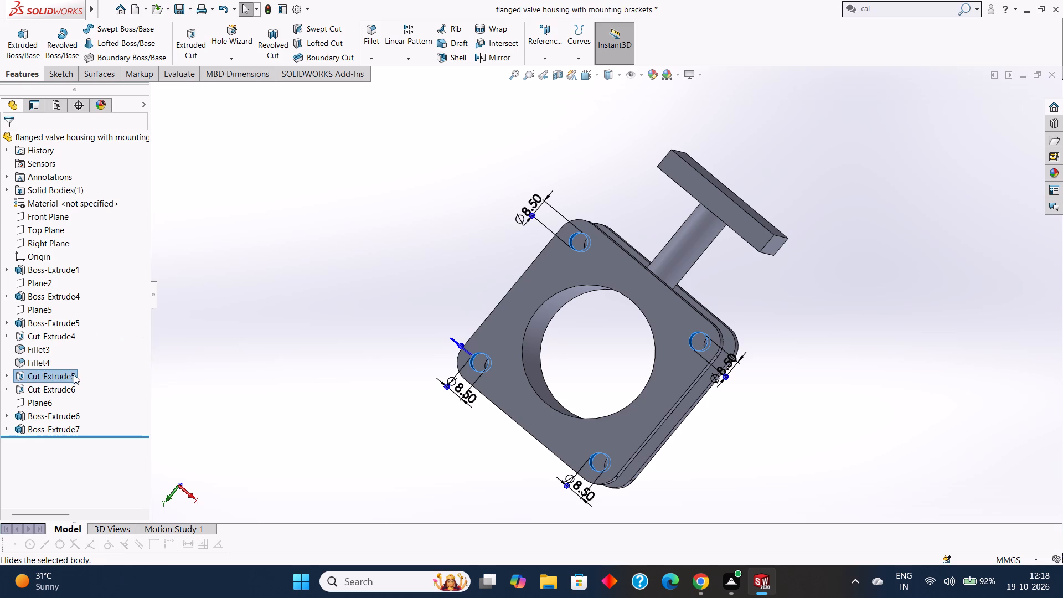
{"action": "left_click", "coordinate": [73, 373]}
{"action": "left_click", "coordinate": [74, 369]}
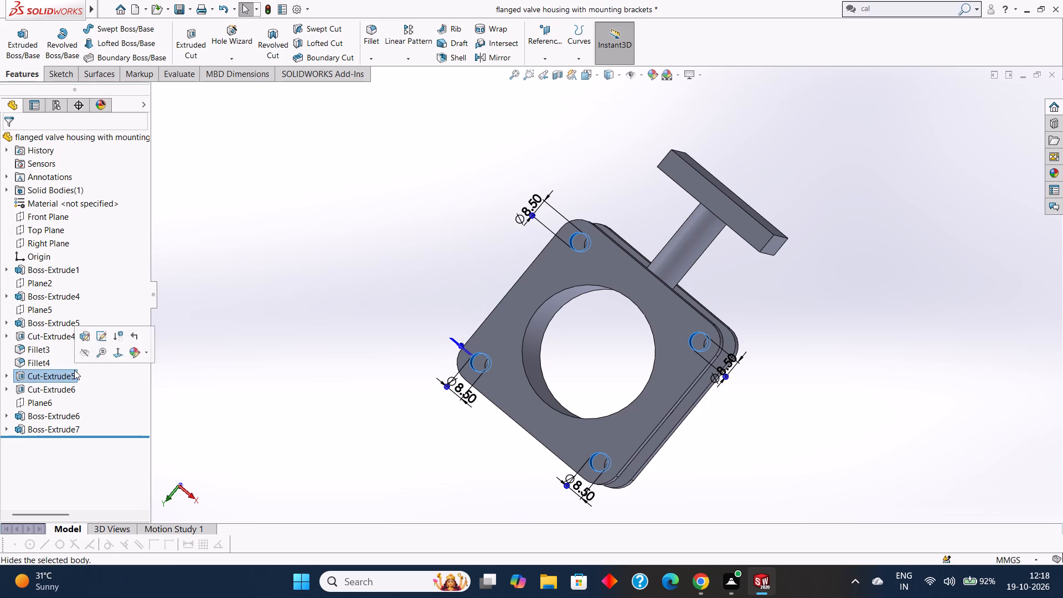
{"action": "left_click", "coordinate": [84, 338]}
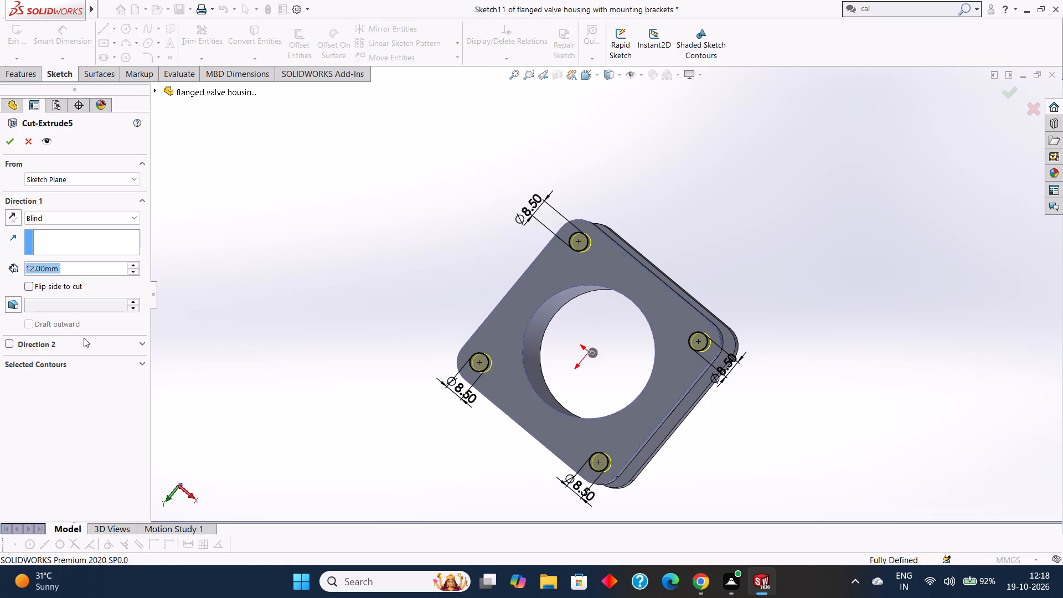
{"action": "middle_click_drag", "start_coordinate": [318, 287], "coordinate": [339, 304]}
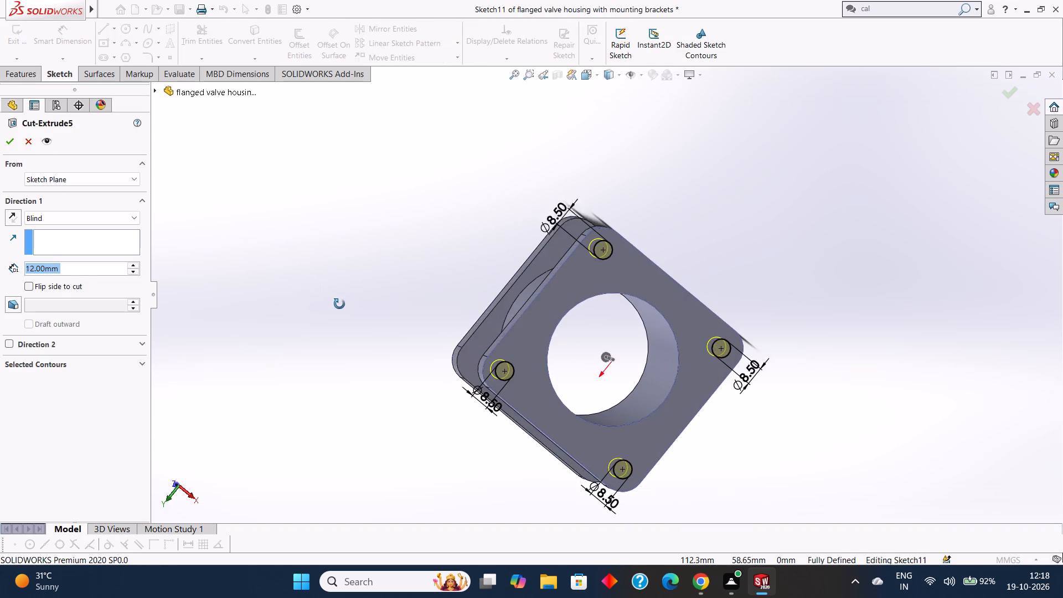
{"action": "middle_click_drag", "start_coordinate": [339, 304], "coordinate": [342, 307]}
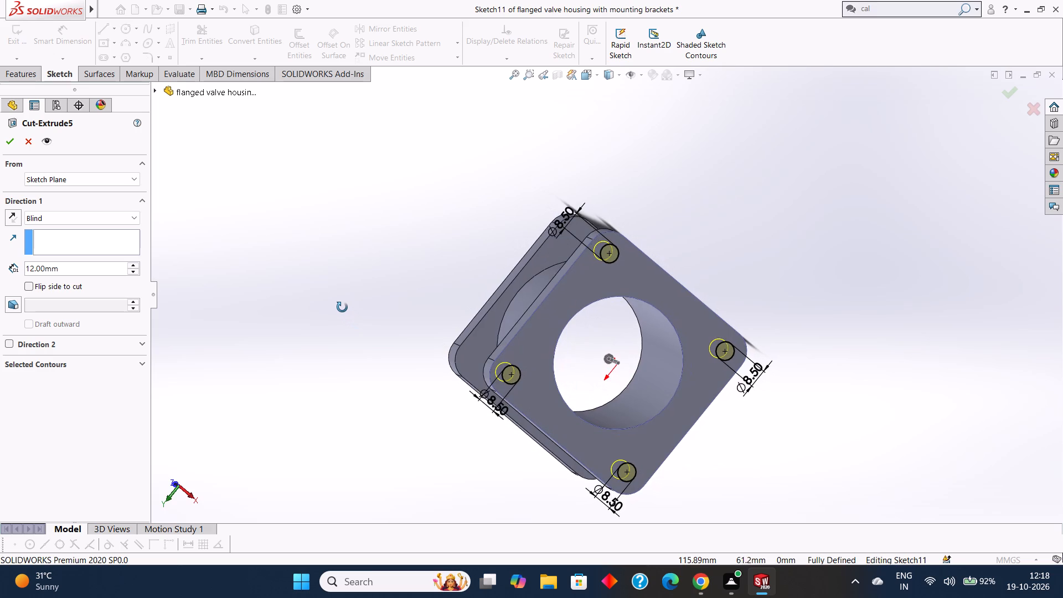
{"action": "middle_click_drag", "start_coordinate": [342, 307], "coordinate": [337, 301]}
{"action": "left_click", "coordinate": [337, 302]}
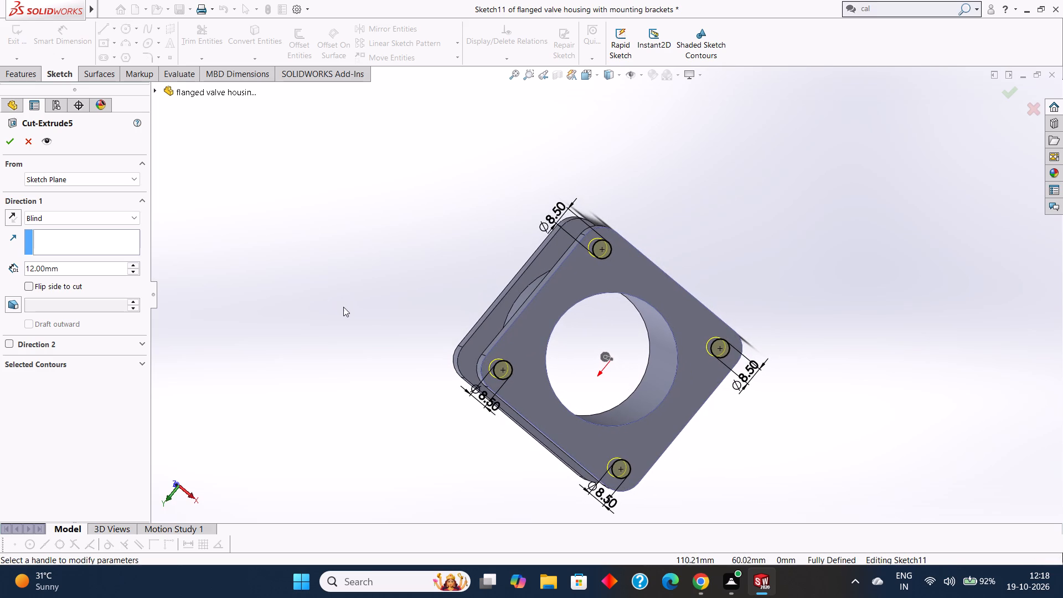
{"action": "key", "text": "Escape"}
{"action": "key", "text": "Escape"}
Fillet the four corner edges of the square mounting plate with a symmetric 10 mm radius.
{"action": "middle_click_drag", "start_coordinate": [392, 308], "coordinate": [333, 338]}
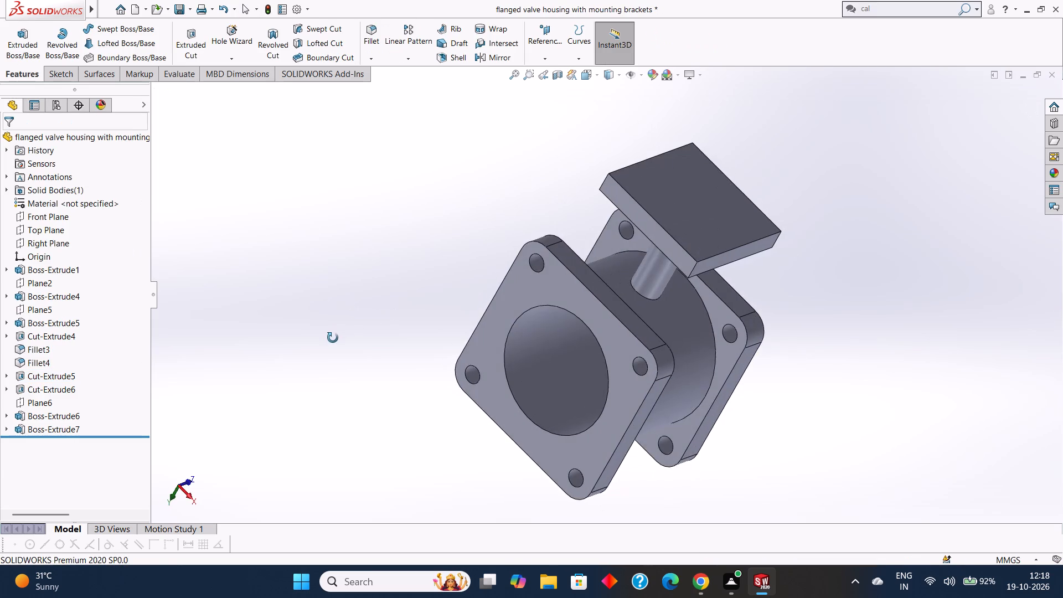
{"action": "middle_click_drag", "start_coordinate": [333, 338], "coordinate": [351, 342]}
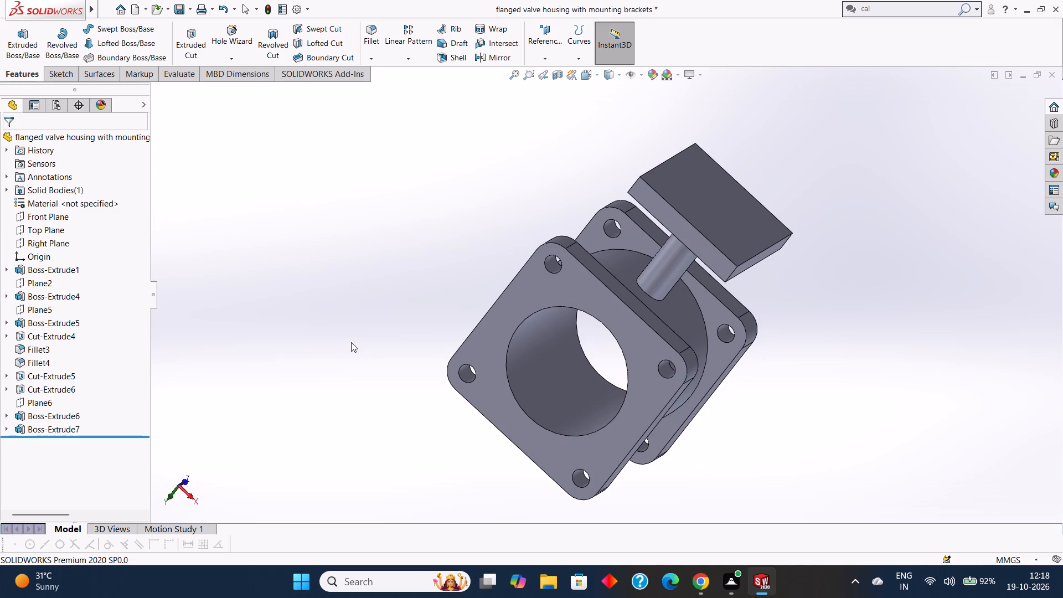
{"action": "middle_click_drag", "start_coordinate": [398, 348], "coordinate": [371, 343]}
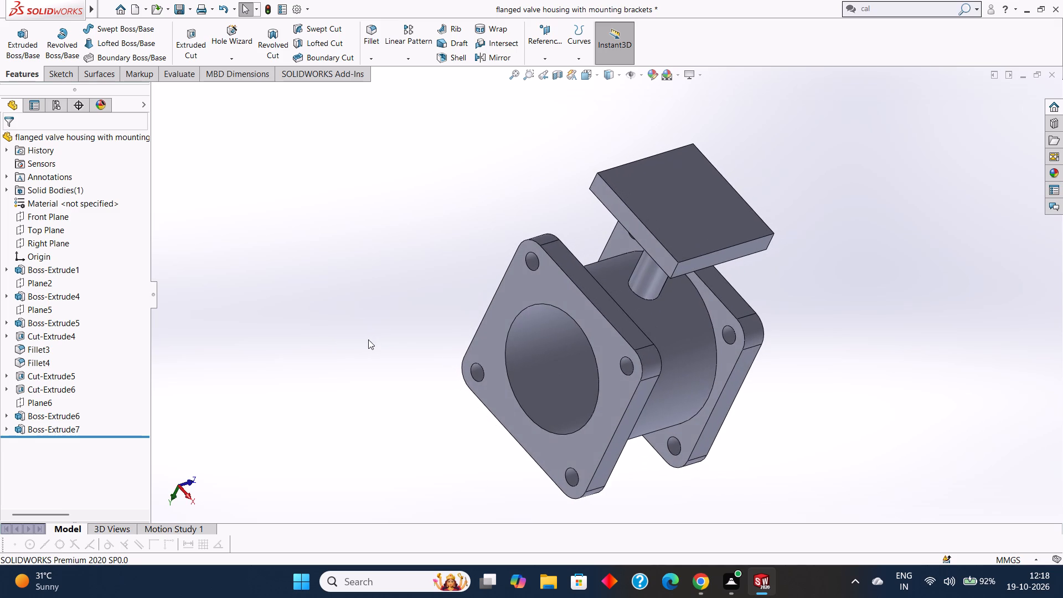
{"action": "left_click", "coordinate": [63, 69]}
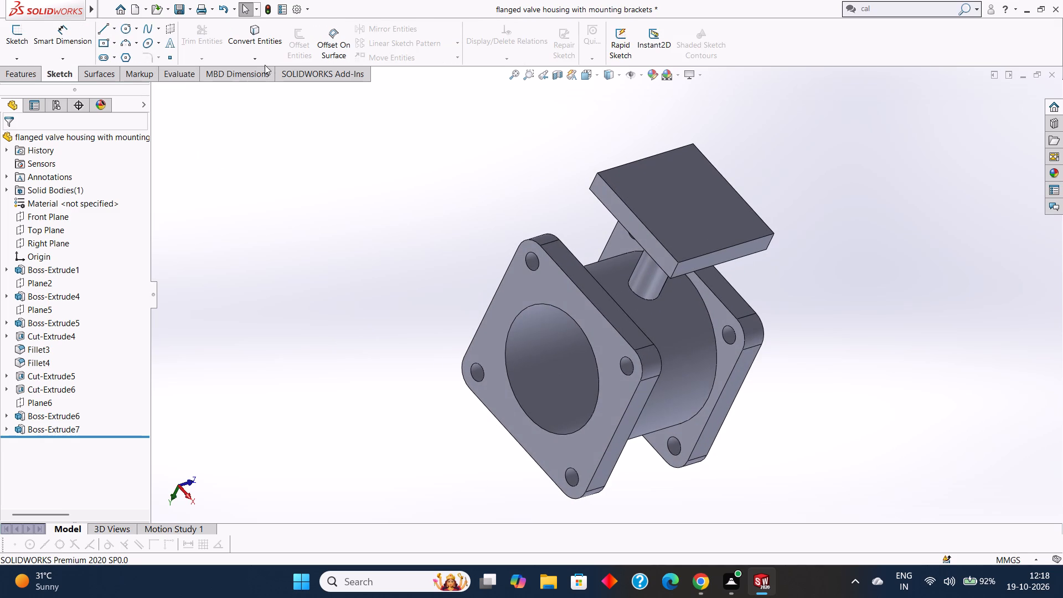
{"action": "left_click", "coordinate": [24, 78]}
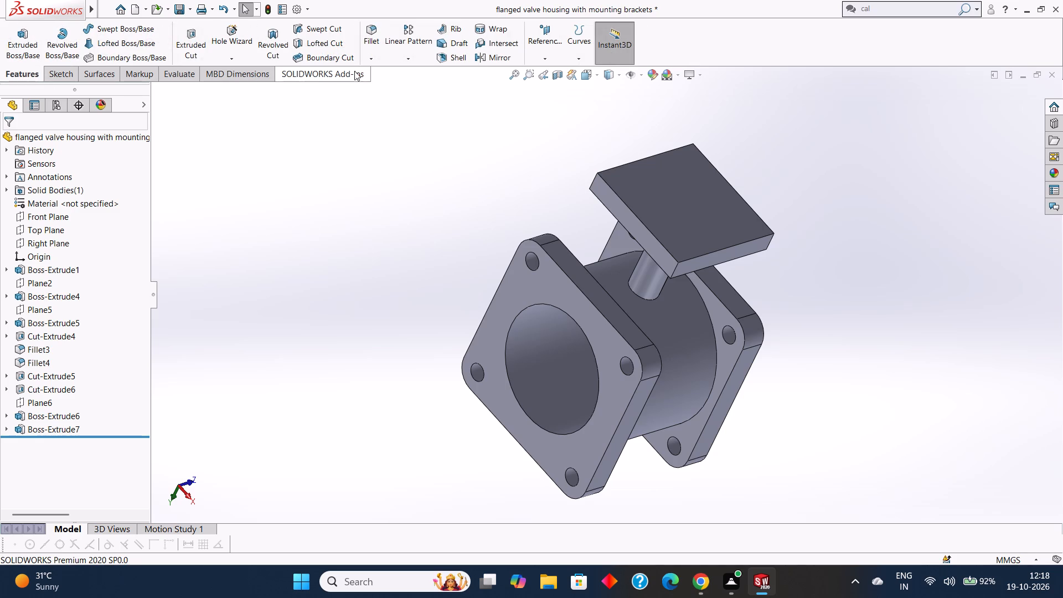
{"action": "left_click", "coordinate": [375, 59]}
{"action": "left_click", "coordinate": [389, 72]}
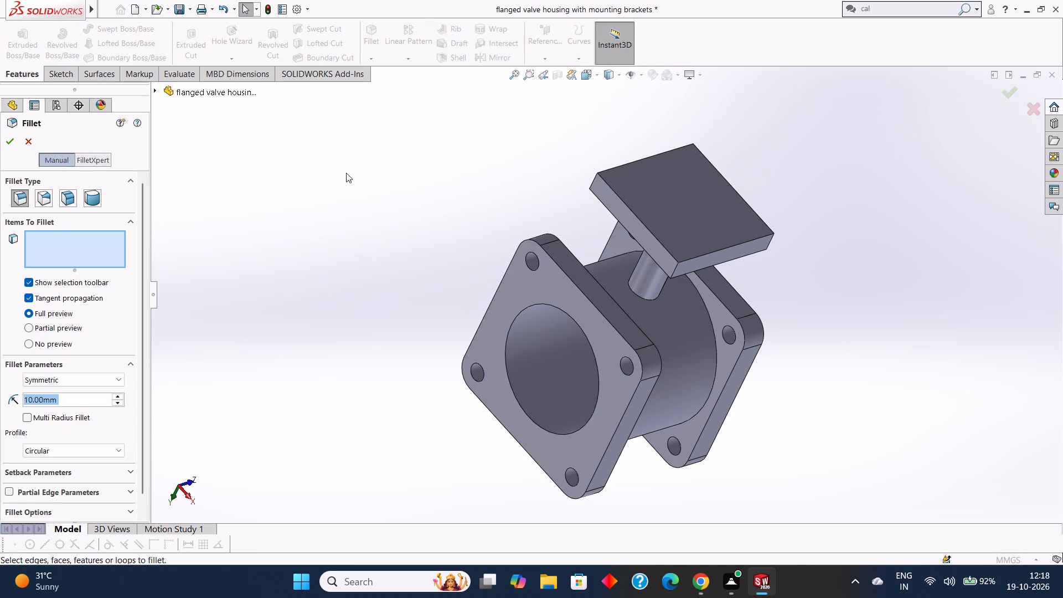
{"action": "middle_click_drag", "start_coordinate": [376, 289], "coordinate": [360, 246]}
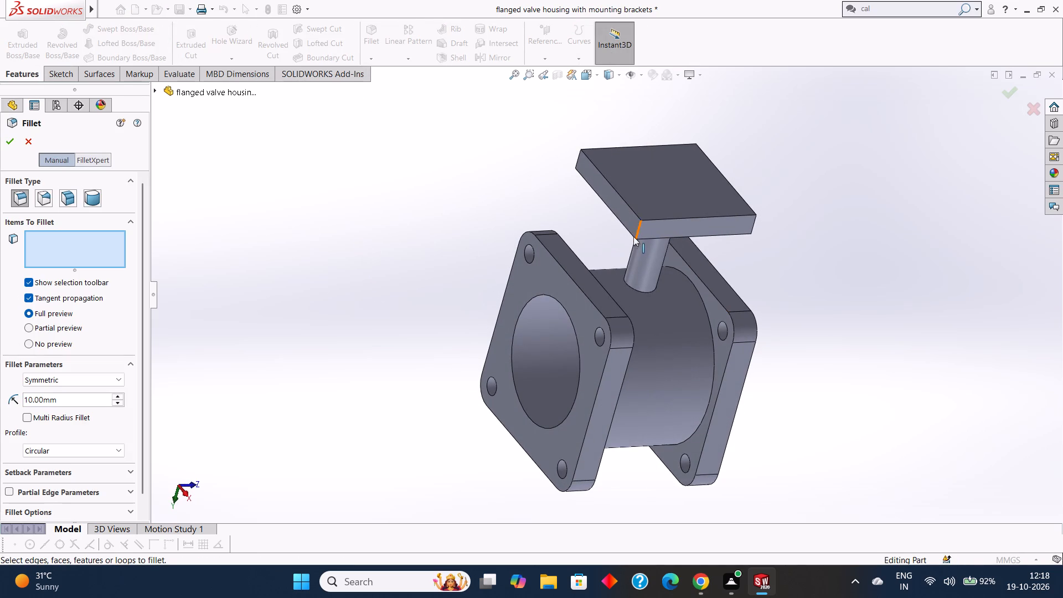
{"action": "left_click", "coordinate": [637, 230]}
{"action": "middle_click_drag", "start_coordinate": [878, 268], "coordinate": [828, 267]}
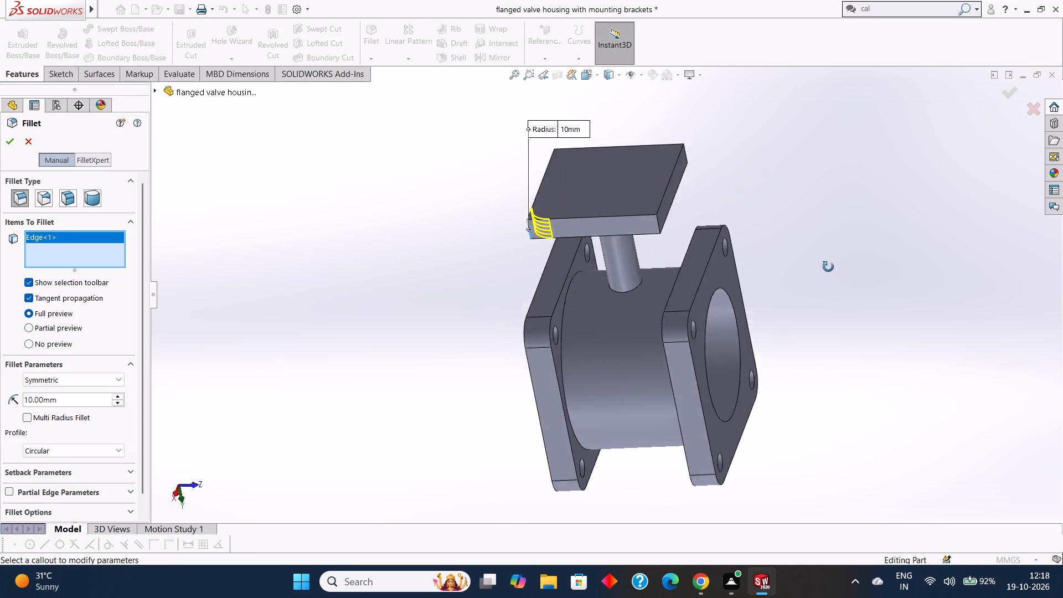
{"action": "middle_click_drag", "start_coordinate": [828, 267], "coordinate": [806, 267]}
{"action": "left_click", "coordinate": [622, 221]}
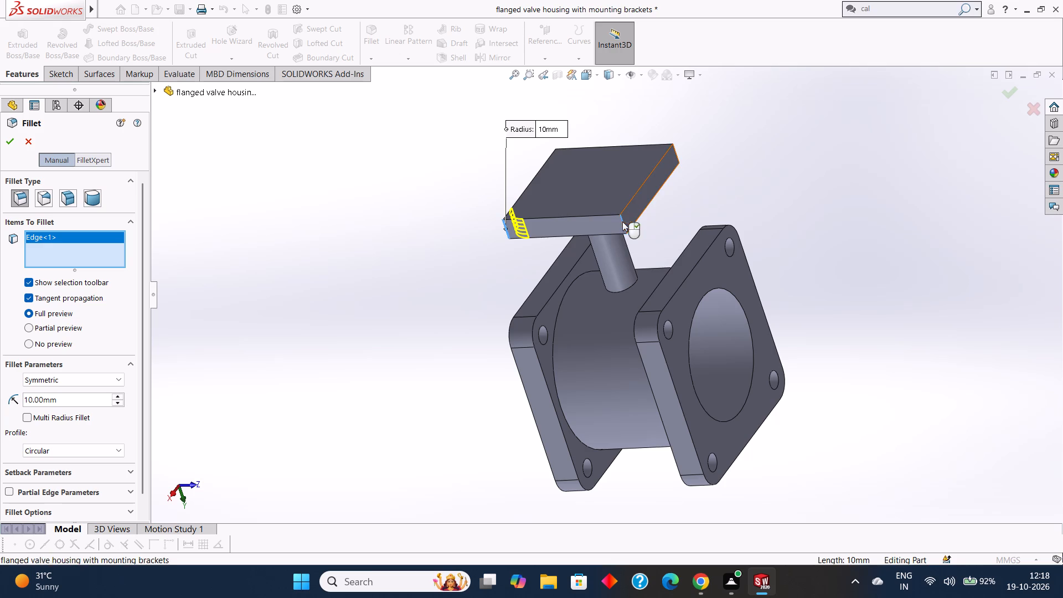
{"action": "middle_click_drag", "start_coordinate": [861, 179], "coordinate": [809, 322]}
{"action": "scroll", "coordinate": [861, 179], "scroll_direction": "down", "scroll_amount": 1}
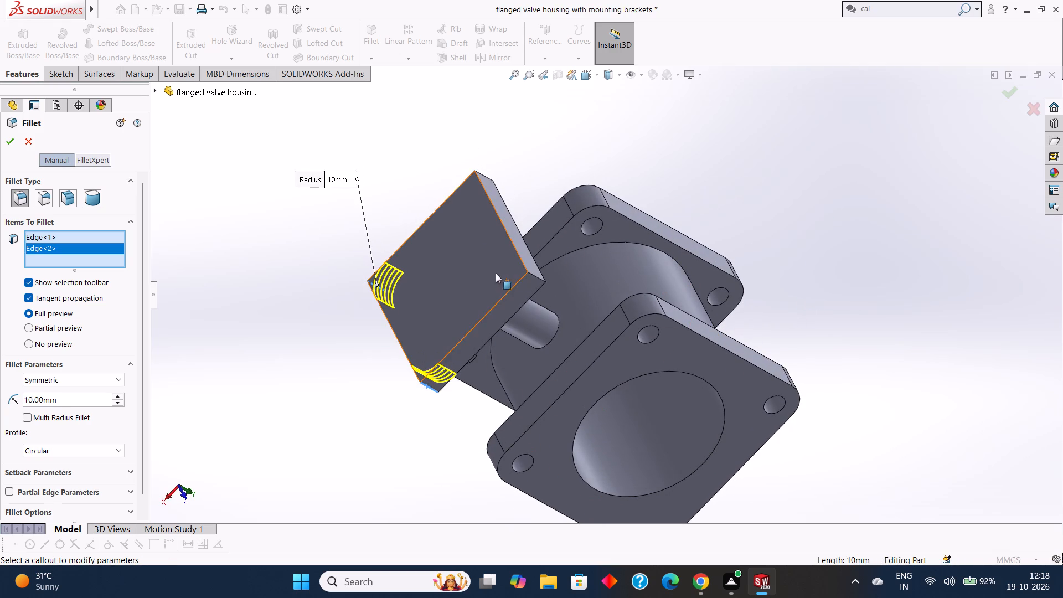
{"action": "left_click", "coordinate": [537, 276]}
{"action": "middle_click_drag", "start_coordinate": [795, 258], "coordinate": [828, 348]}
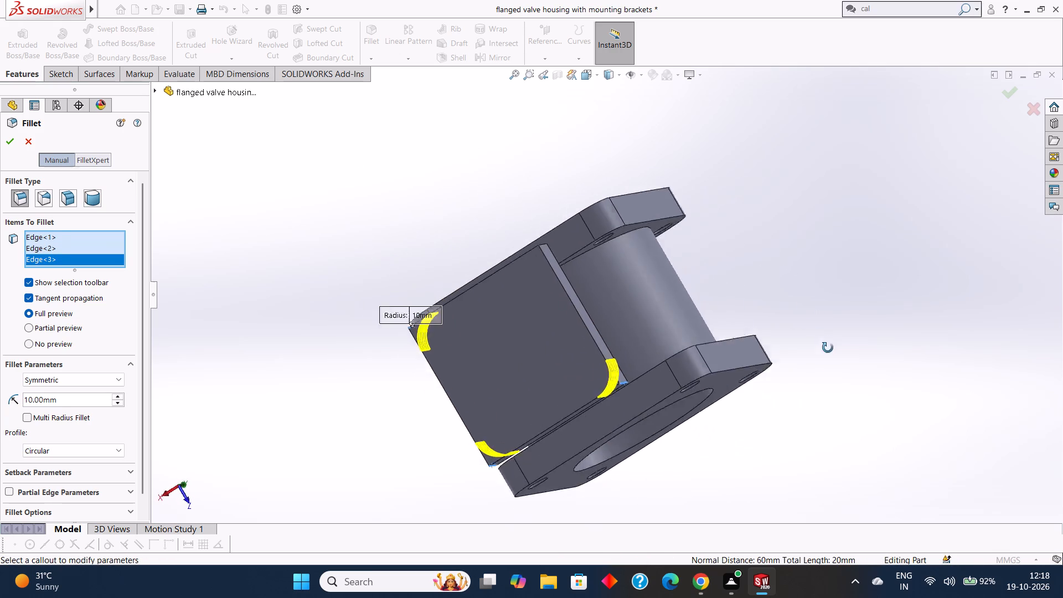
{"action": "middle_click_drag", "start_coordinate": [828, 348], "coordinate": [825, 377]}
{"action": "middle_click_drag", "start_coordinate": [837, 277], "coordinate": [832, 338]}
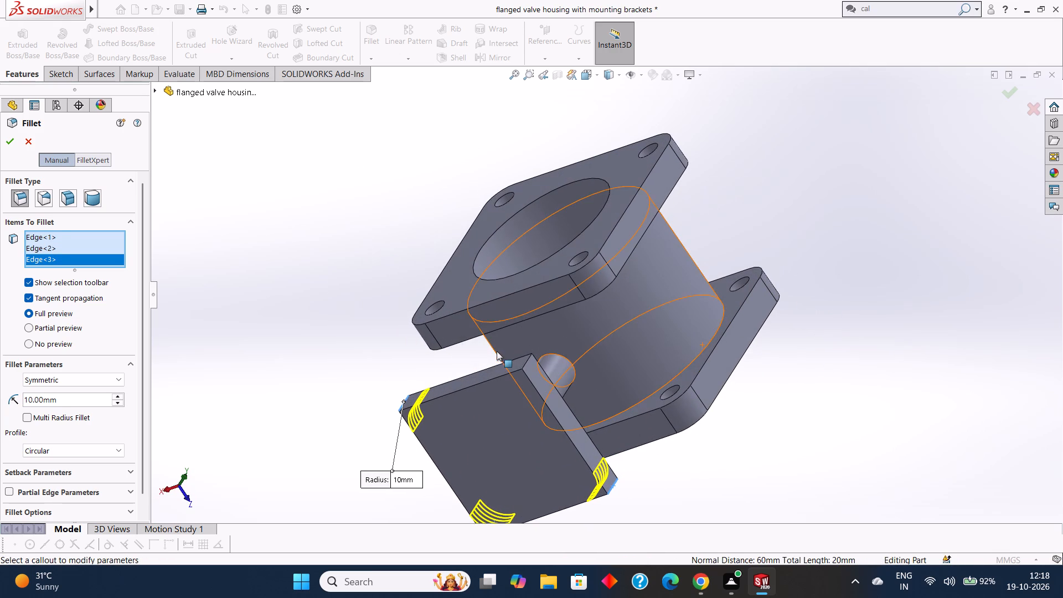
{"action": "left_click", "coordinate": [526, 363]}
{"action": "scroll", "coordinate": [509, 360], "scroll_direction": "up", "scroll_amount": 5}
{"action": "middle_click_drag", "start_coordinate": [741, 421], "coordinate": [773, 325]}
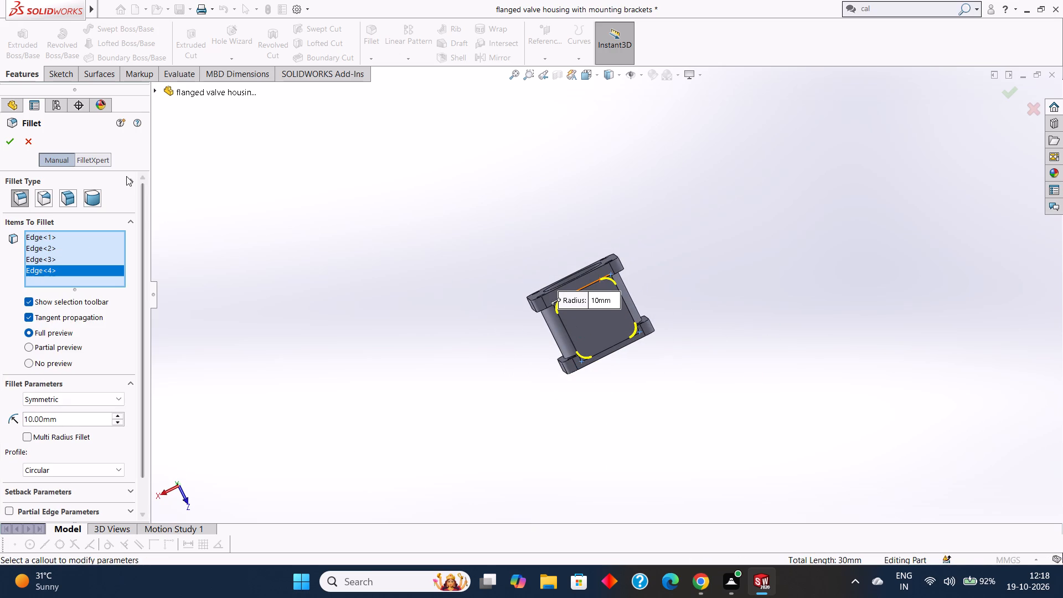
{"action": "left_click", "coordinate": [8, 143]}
Examine the rounded mounting plate, its circular boss and the flanged housing from several angles.
{"action": "left_click", "coordinate": [402, 312]}
{"action": "scroll", "coordinate": [436, 328], "scroll_direction": "up", "scroll_amount": 1}
{"action": "middle_click_drag", "start_coordinate": [434, 329], "coordinate": [436, 305]}
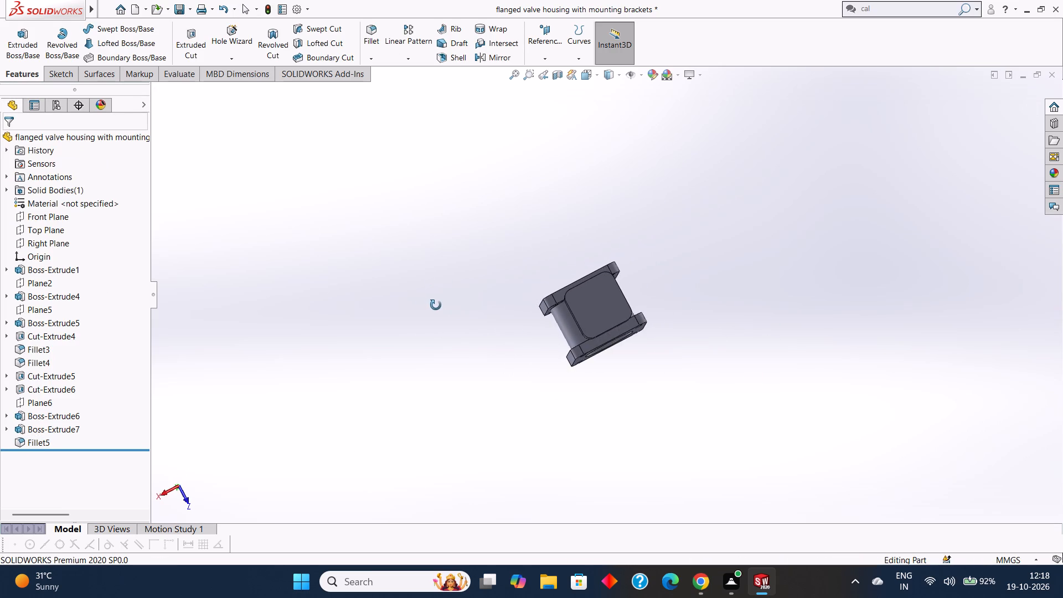
{"action": "middle_click_drag", "start_coordinate": [436, 305], "coordinate": [445, 312]}
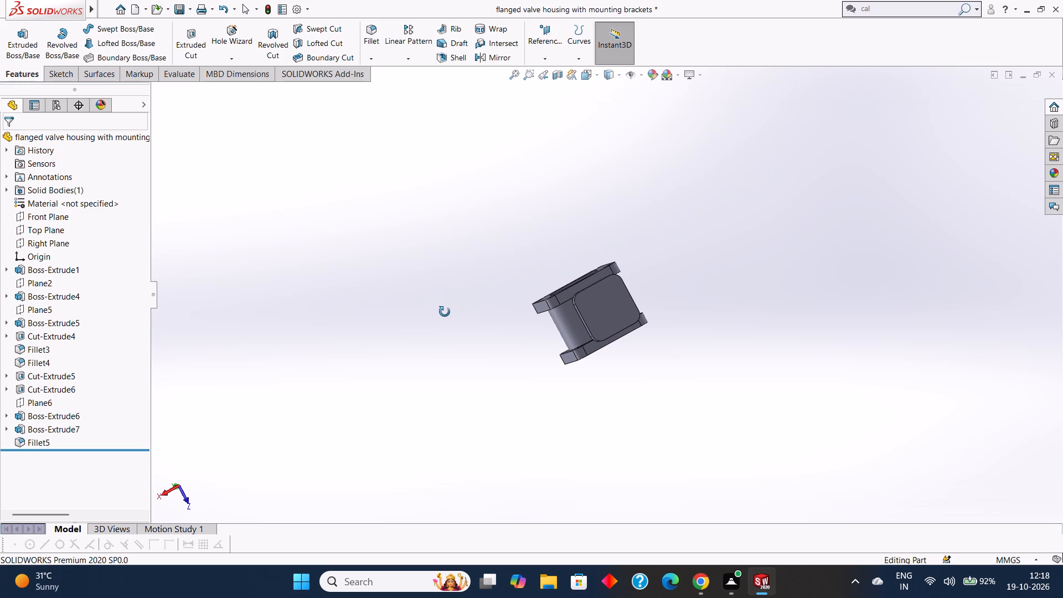
{"action": "middle_click_drag", "start_coordinate": [445, 312], "coordinate": [453, 243]}
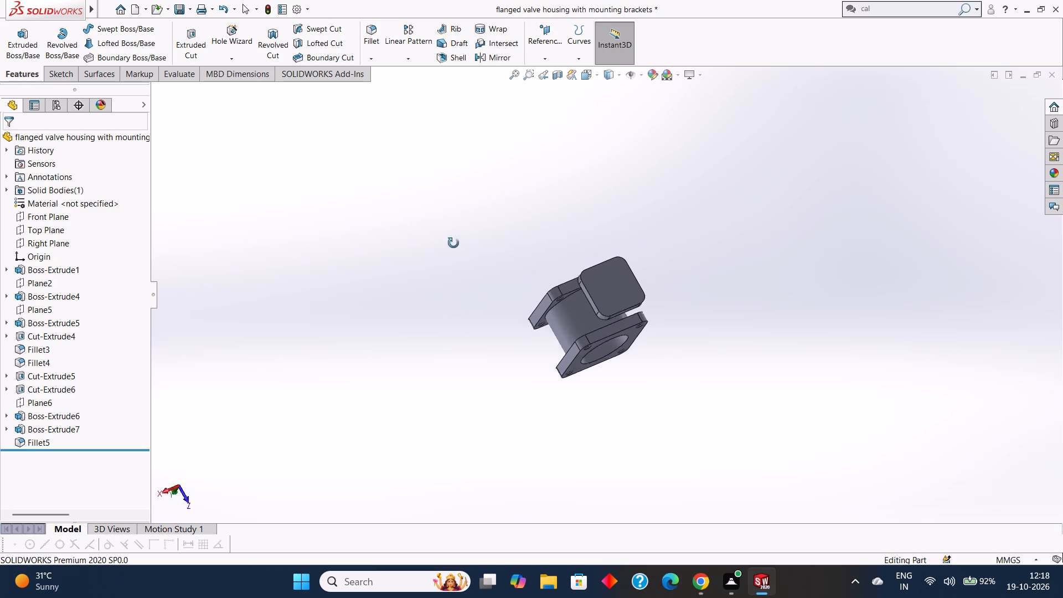
{"action": "middle_click_drag", "start_coordinate": [453, 243], "coordinate": [467, 202]}
{"action": "middle_click_drag", "start_coordinate": [493, 275], "coordinate": [493, 231]}
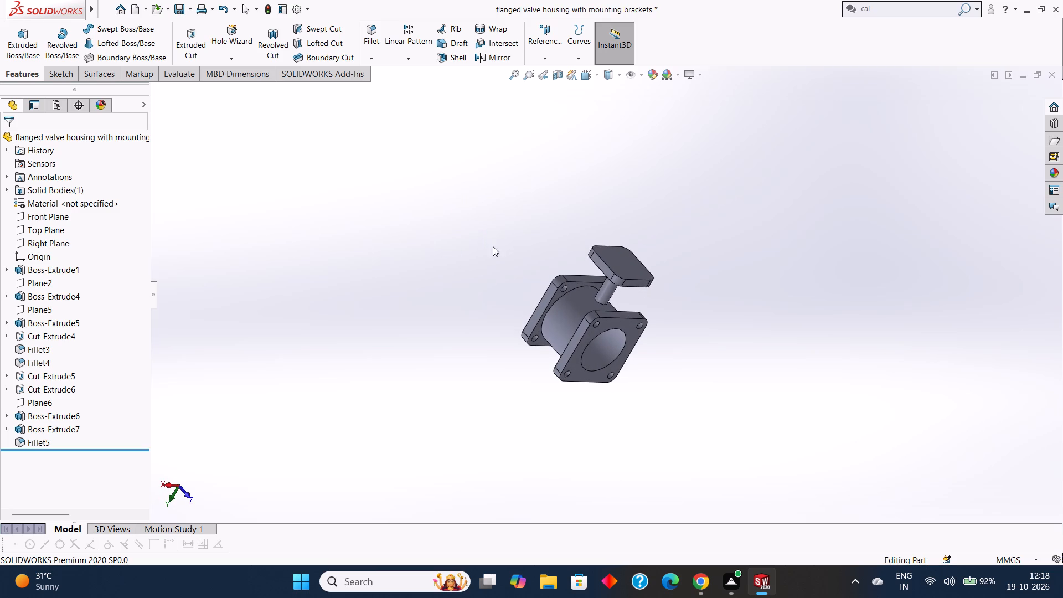
{"action": "middle_click_drag", "start_coordinate": [500, 284], "coordinate": [499, 258]}
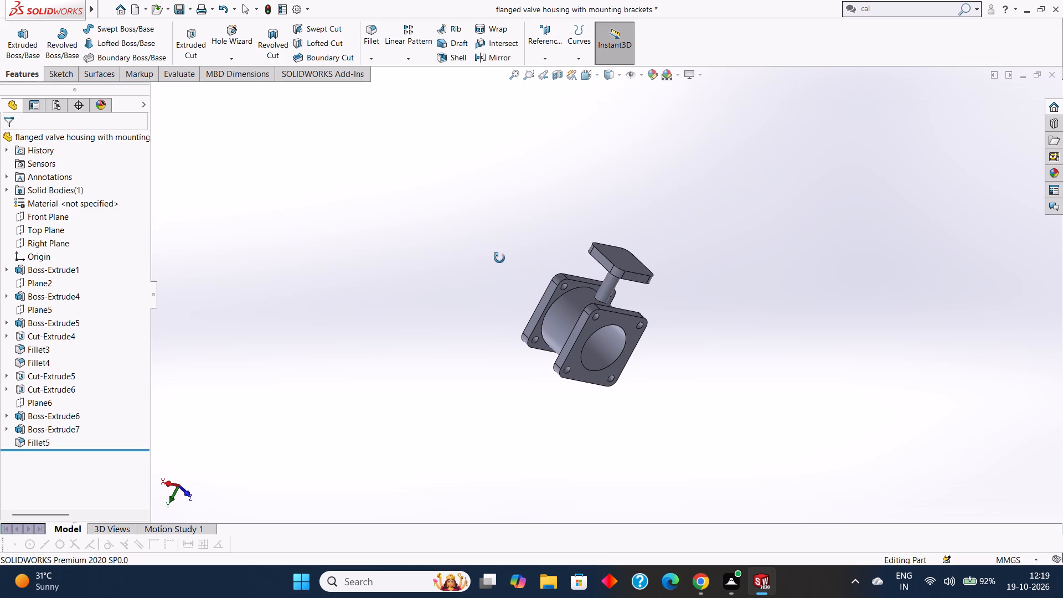
{"action": "middle_click_drag", "start_coordinate": [499, 258], "coordinate": [504, 262]}
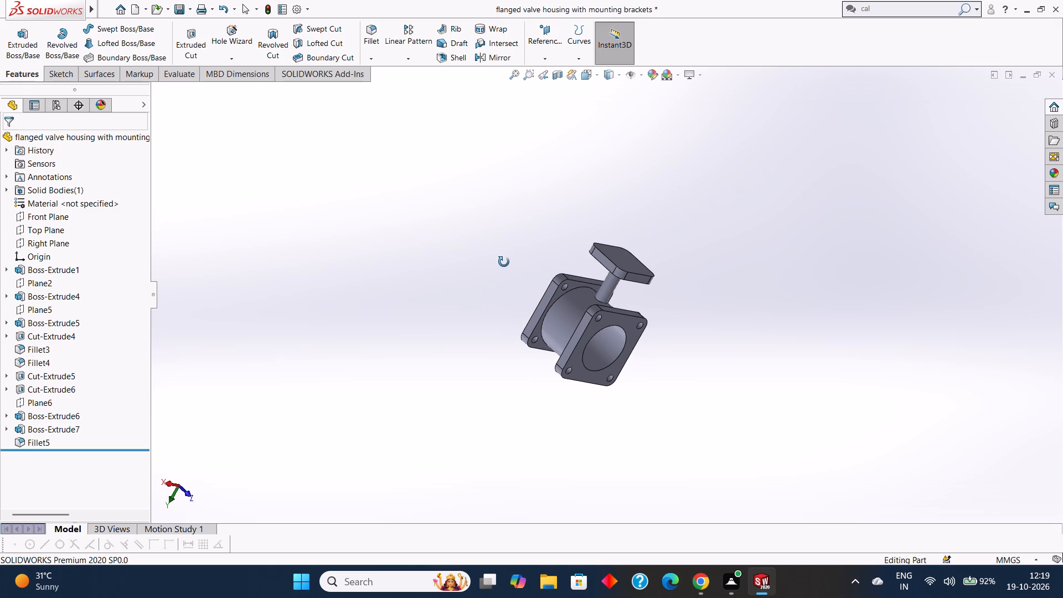
{"action": "middle_click_drag", "start_coordinate": [504, 262], "coordinate": [508, 266]}
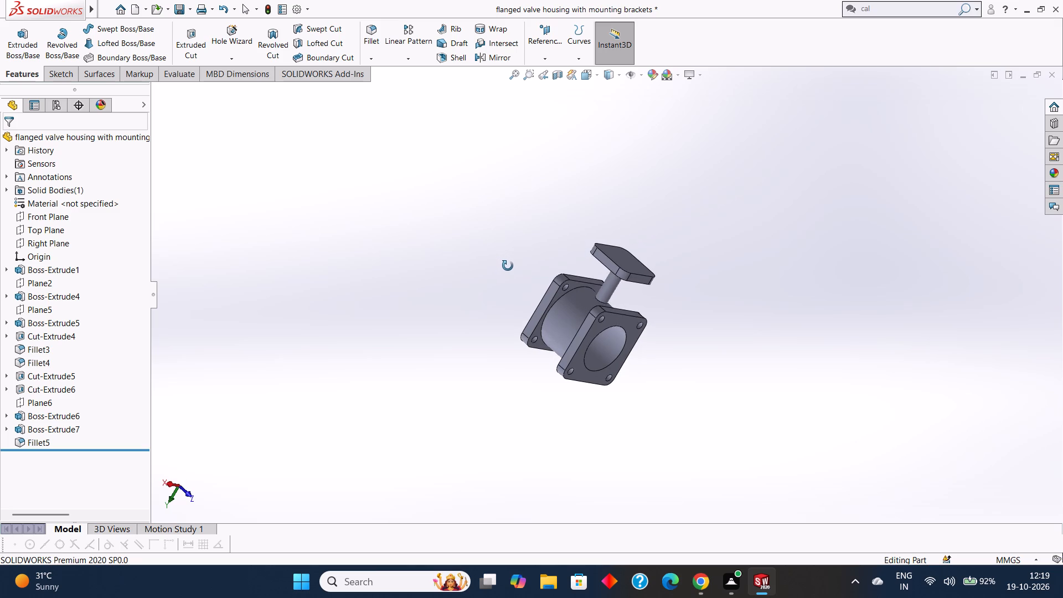
{"action": "middle_click_drag", "start_coordinate": [508, 266], "coordinate": [505, 260]}
Undo the plate's corner fillet, the square plate with its sketch, and the circular boss, back to editing the boss's circle sketch.
{"action": "key", "text": "Escape"}
{"action": "key", "text": "ctrl+z"}
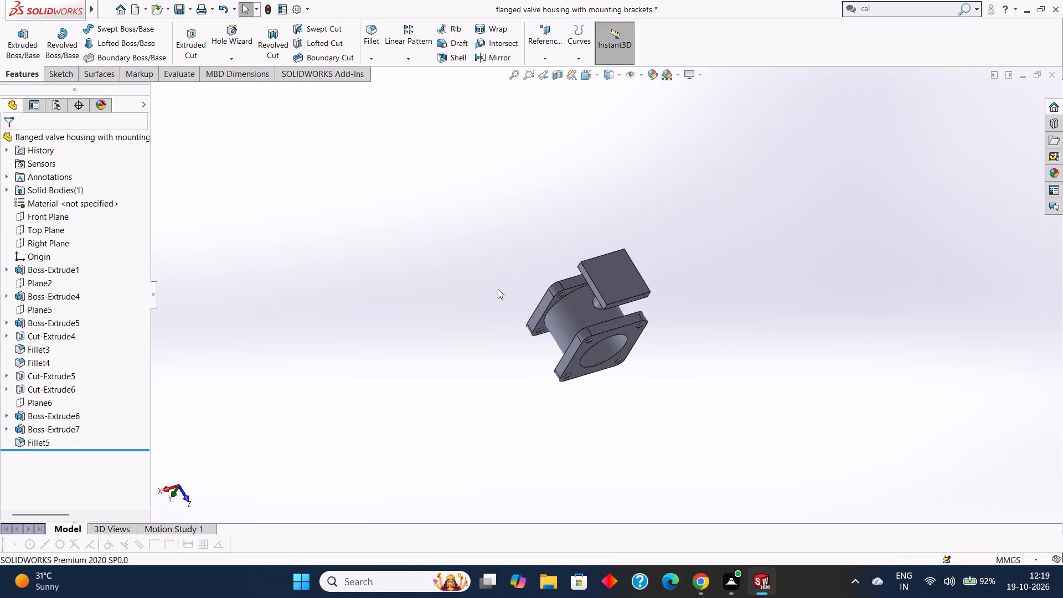
{"action": "key", "text": "ctrl+z"}
{"action": "key", "text": "ctrl+z"}
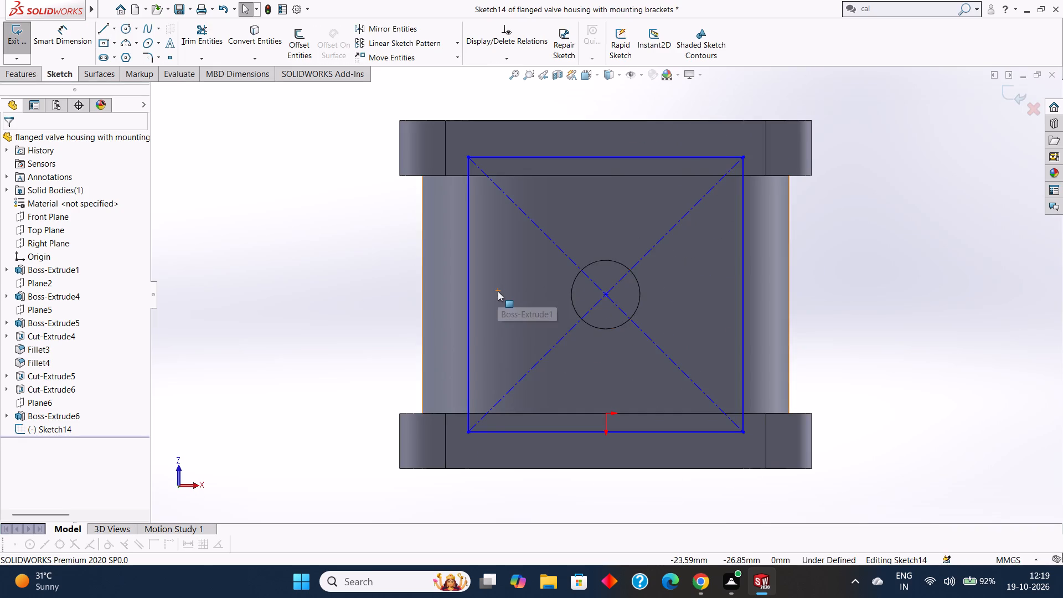
{"action": "key", "text": "ctrl+z"}
{"action": "key", "text": "ctrl+z"}
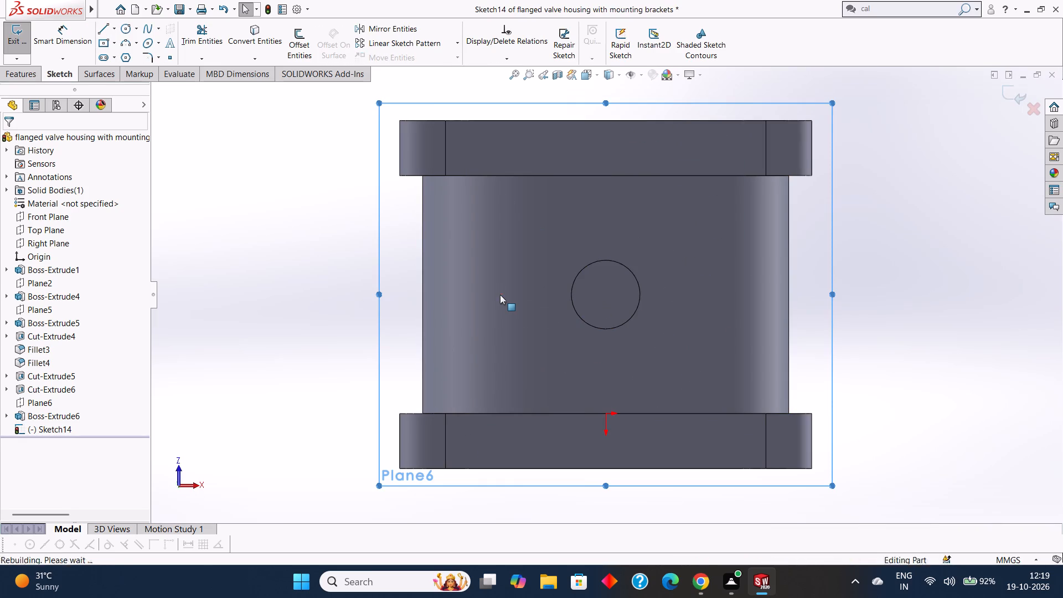
{"action": "key", "text": "ctrl+z"}
Set the diameter of the boss's circle in Sketch13 to 40 mm.
{"action": "scroll", "coordinate": [570, 329], "scroll_direction": "up", "scroll_amount": 3}
{"action": "scroll", "coordinate": [492, 315], "scroll_direction": "up", "scroll_amount": 2}
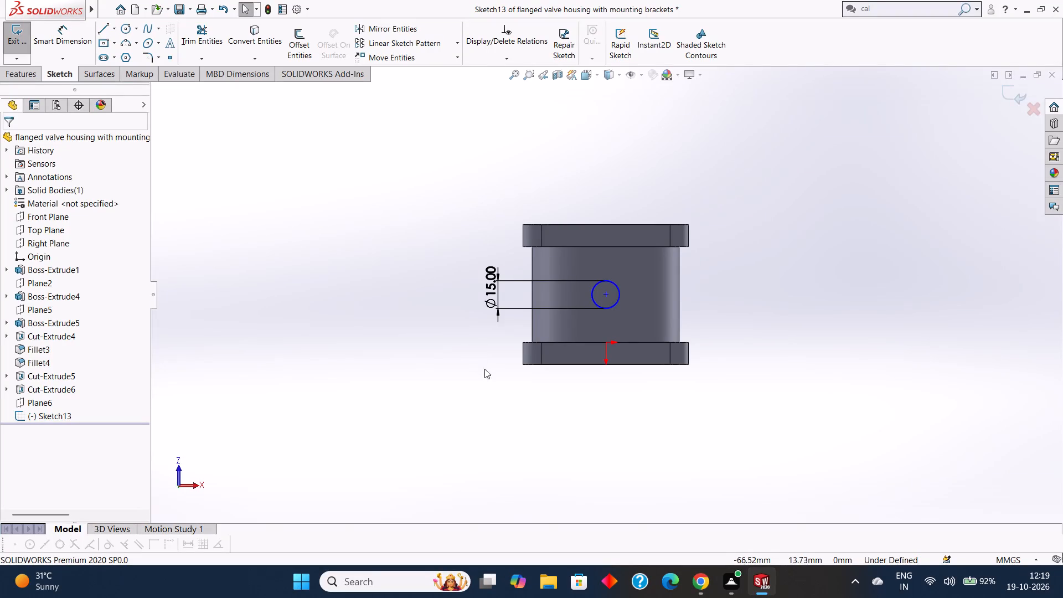
{"action": "middle_click_drag", "start_coordinate": [505, 390], "coordinate": [507, 361]}
{"action": "middle_click_drag", "start_coordinate": [507, 361], "coordinate": [509, 347]}
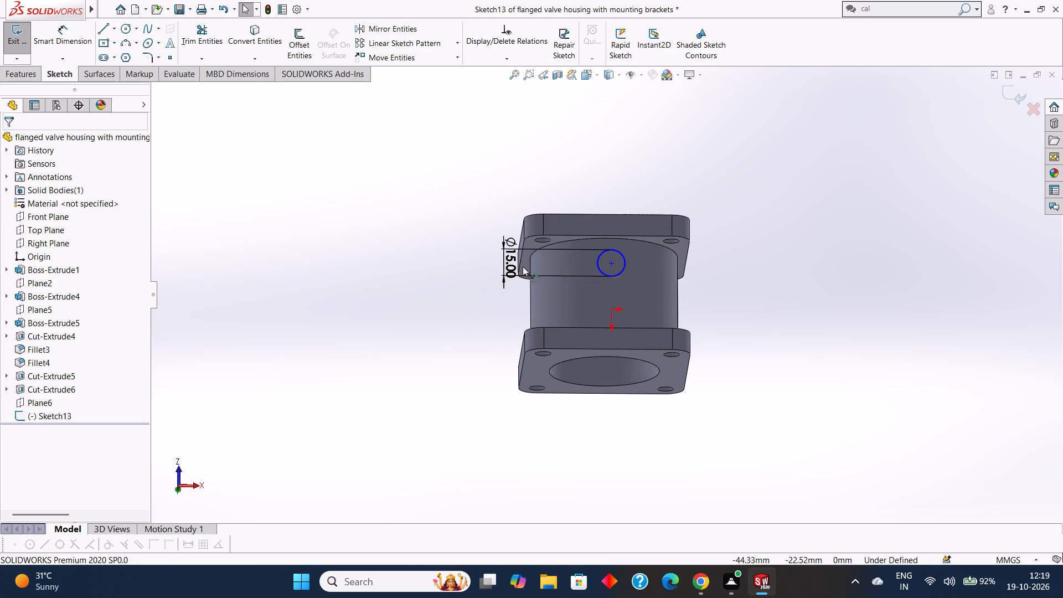
{"action": "double_click", "coordinate": [510, 260]}
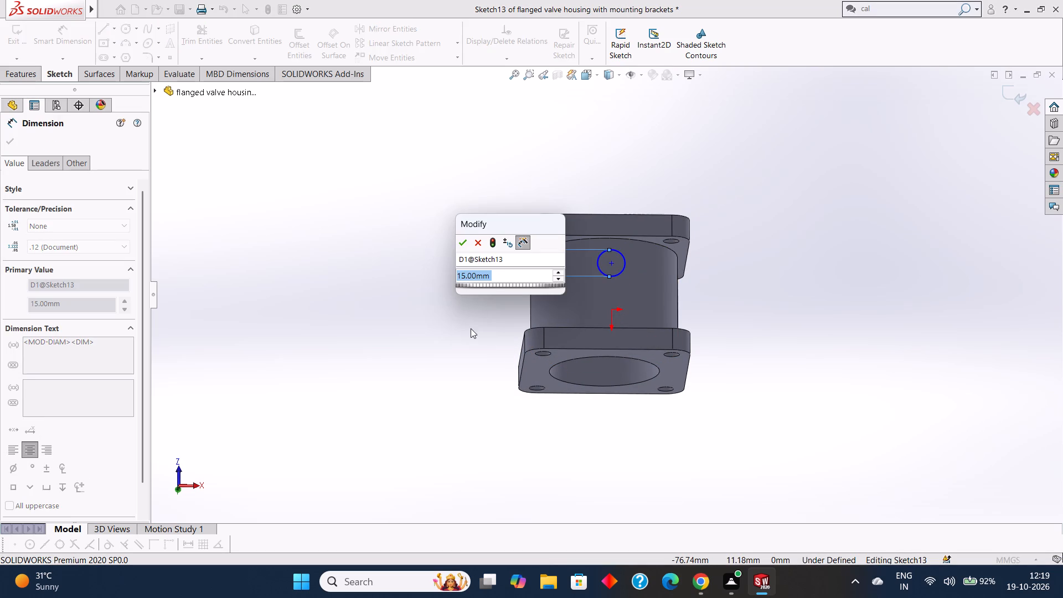
{"action": "key", "text": "4"}
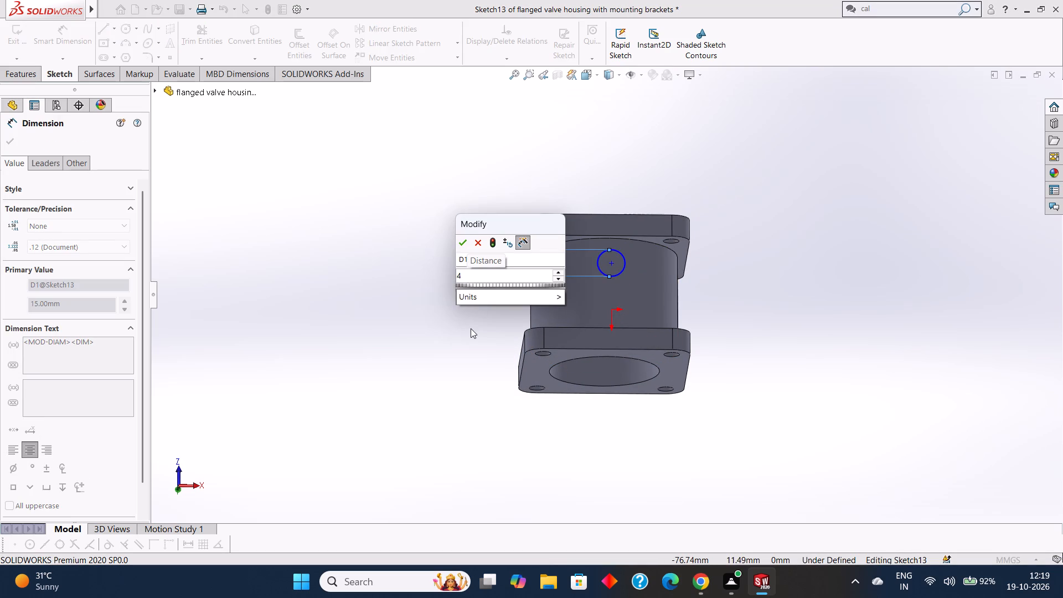
{"action": "key", "text": "0"}
{"action": "key", "text": "Return"}
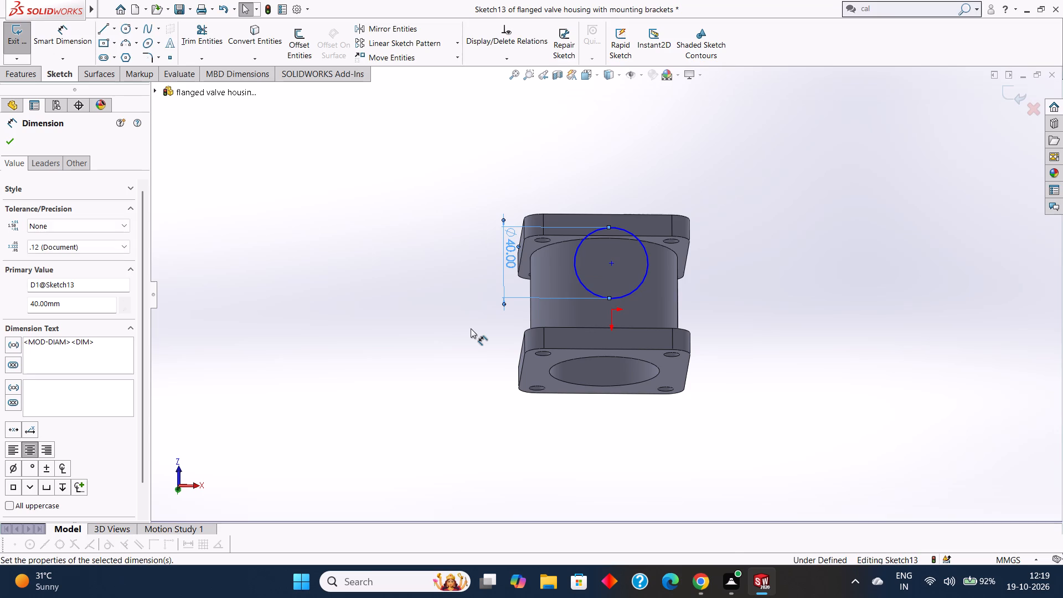
Close the diameter dimension's settings and make Plane6, which carries the circle sketch, visible.
{"action": "middle_click_drag", "start_coordinate": [489, 337], "coordinate": [507, 240]}
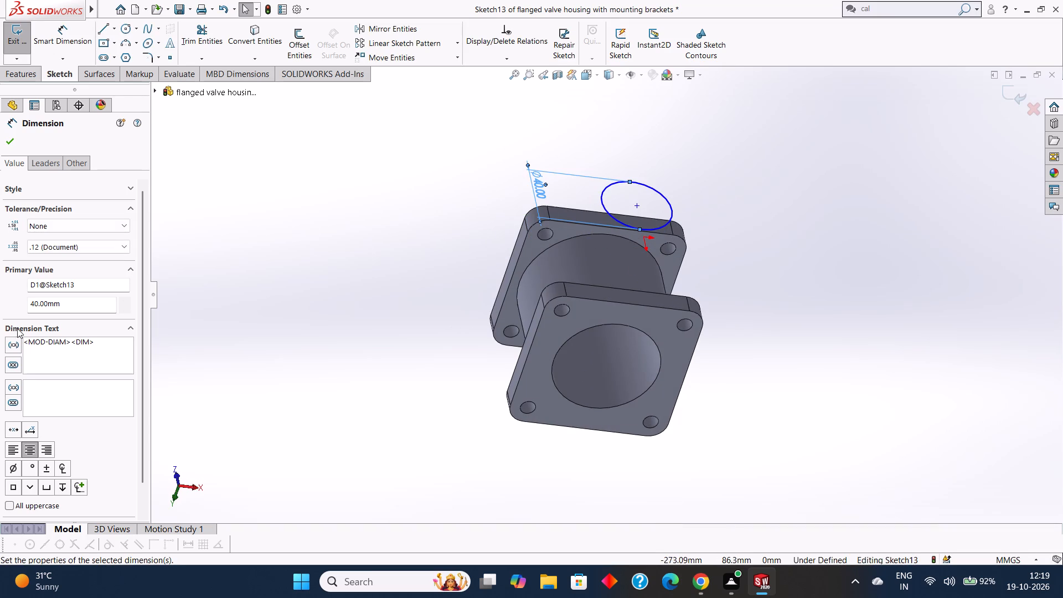
{"action": "left_click", "coordinate": [18, 145]}
{"action": "middle_click_drag", "start_coordinate": [370, 289], "coordinate": [376, 259]}
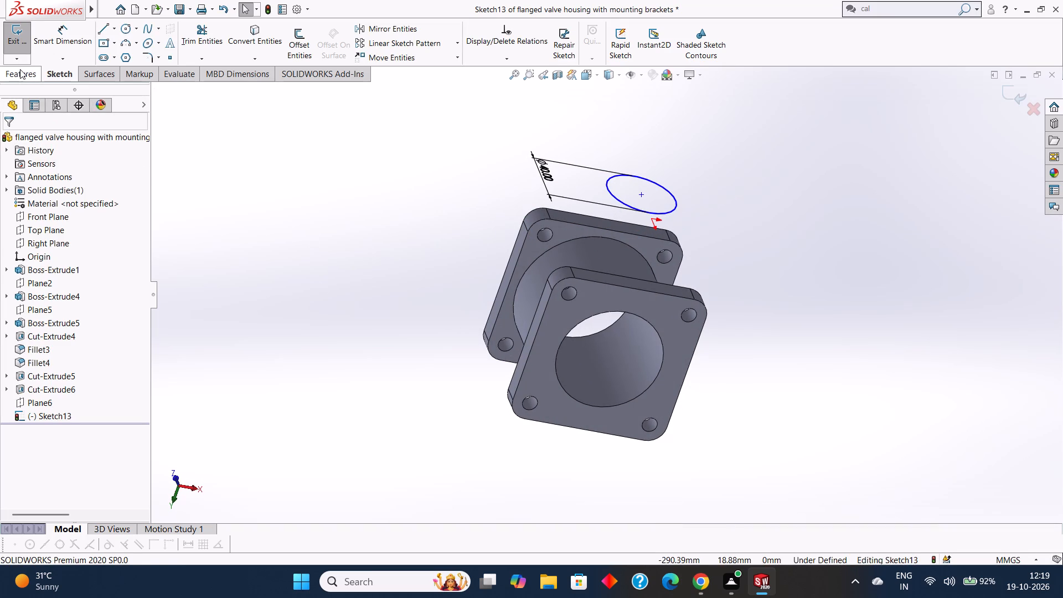
{"action": "left_click", "coordinate": [49, 404]}
{"action": "left_click", "coordinate": [76, 389]}
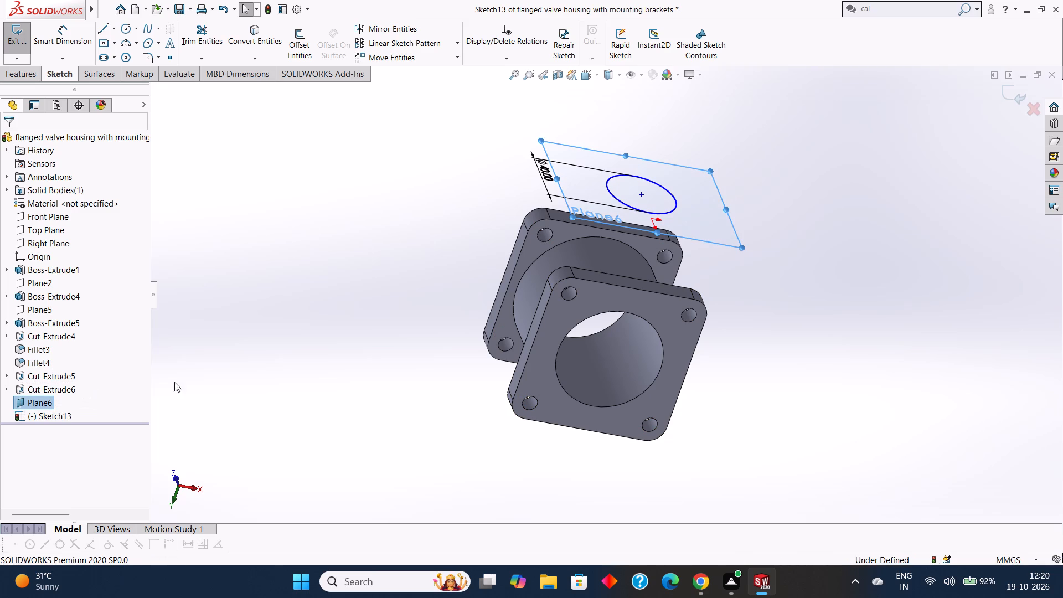
{"action": "middle_click_drag", "start_coordinate": [348, 363], "coordinate": [337, 391]}
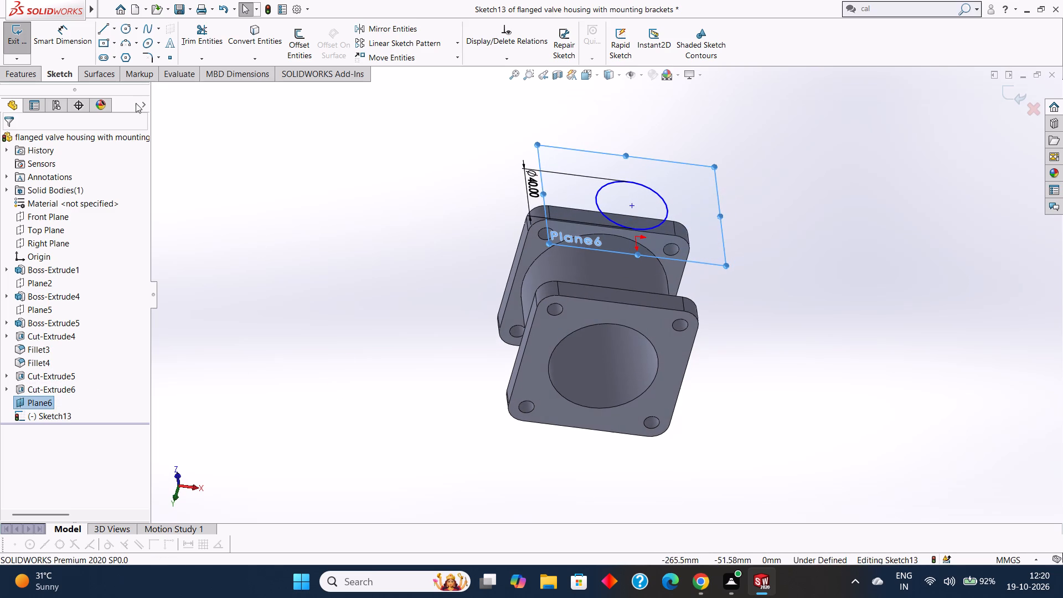
Start a boss extrusion of the 40 mm circle, using the housing's cylindrical outer face as its start surface.
{"action": "left_click", "coordinate": [28, 73]}
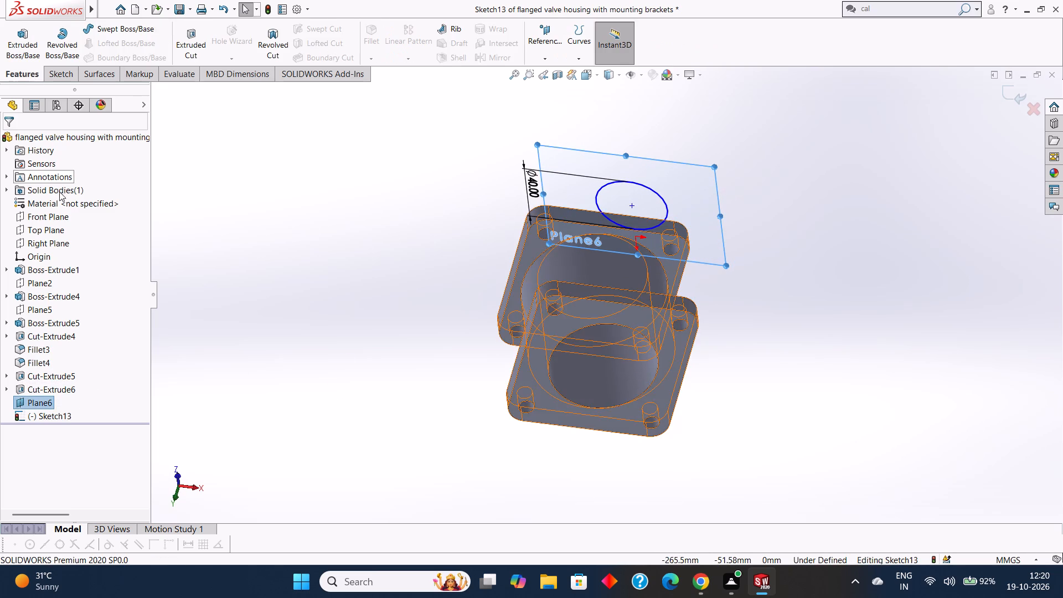
{"action": "left_click", "coordinate": [212, 200]}
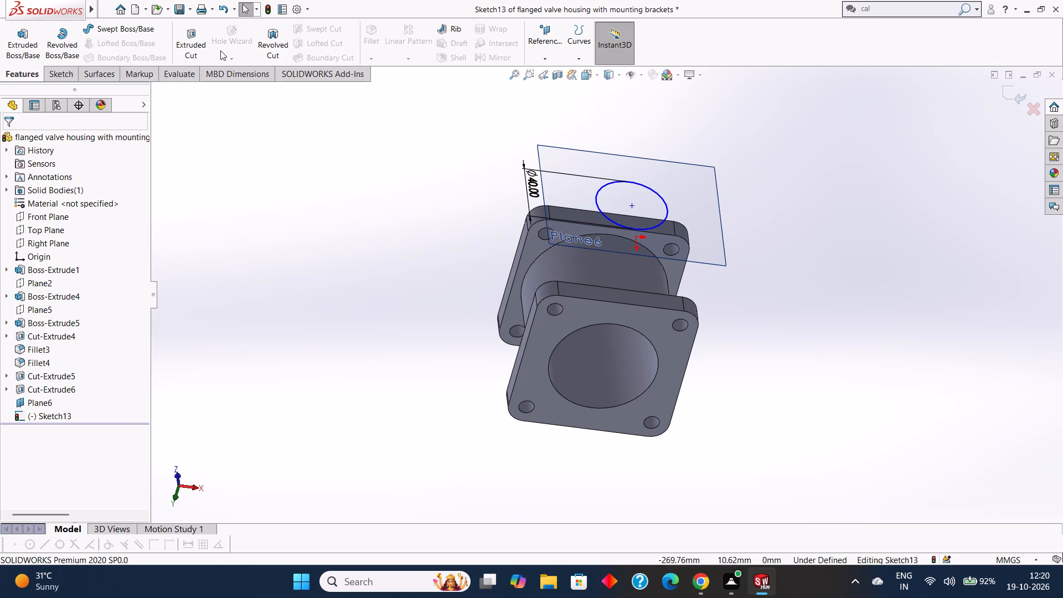
{"action": "left_click", "coordinate": [27, 42]}
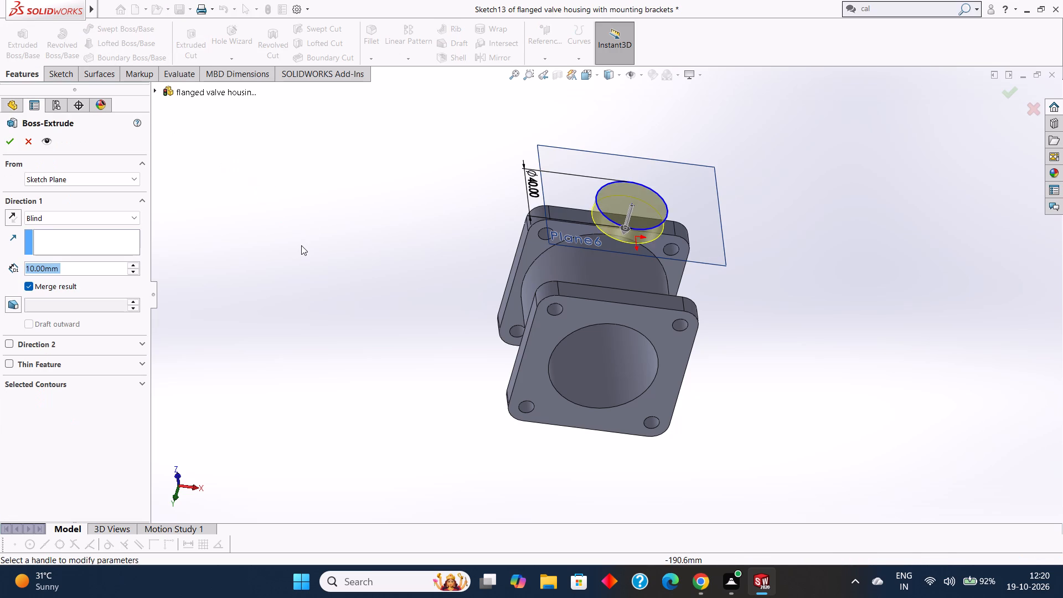
{"action": "middle_click_drag", "start_coordinate": [301, 245], "coordinate": [308, 219]}
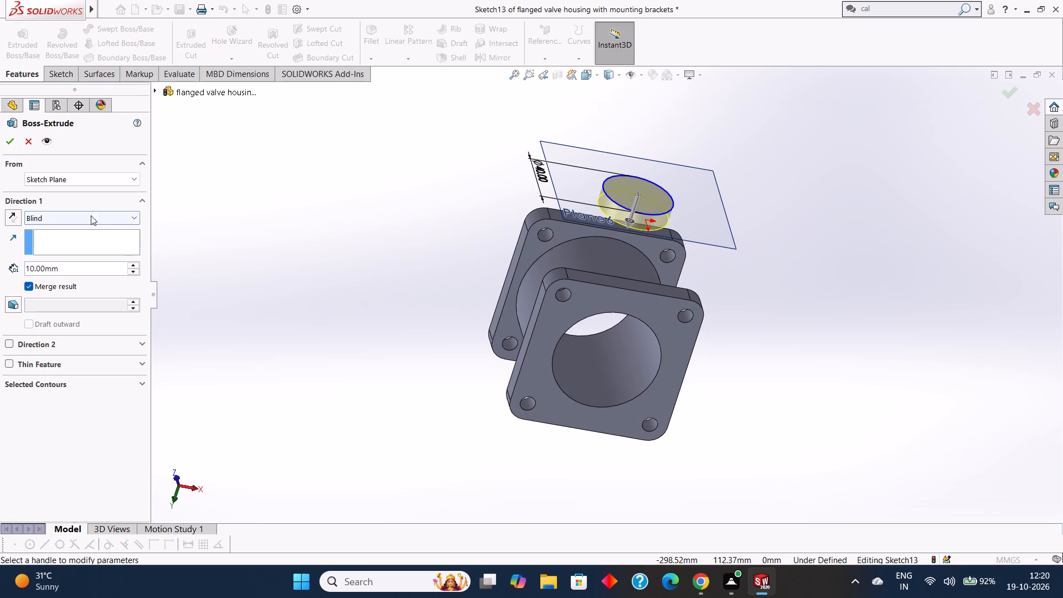
{"action": "left_click", "coordinate": [58, 216]}
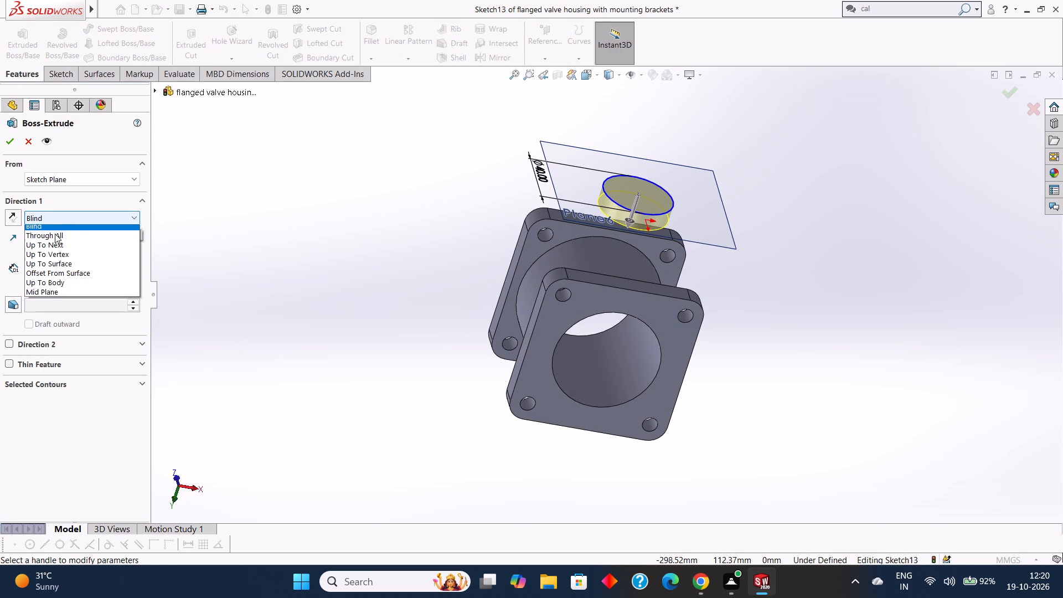
{"action": "left_click", "coordinate": [61, 217]}
{"action": "left_click", "coordinate": [68, 178]}
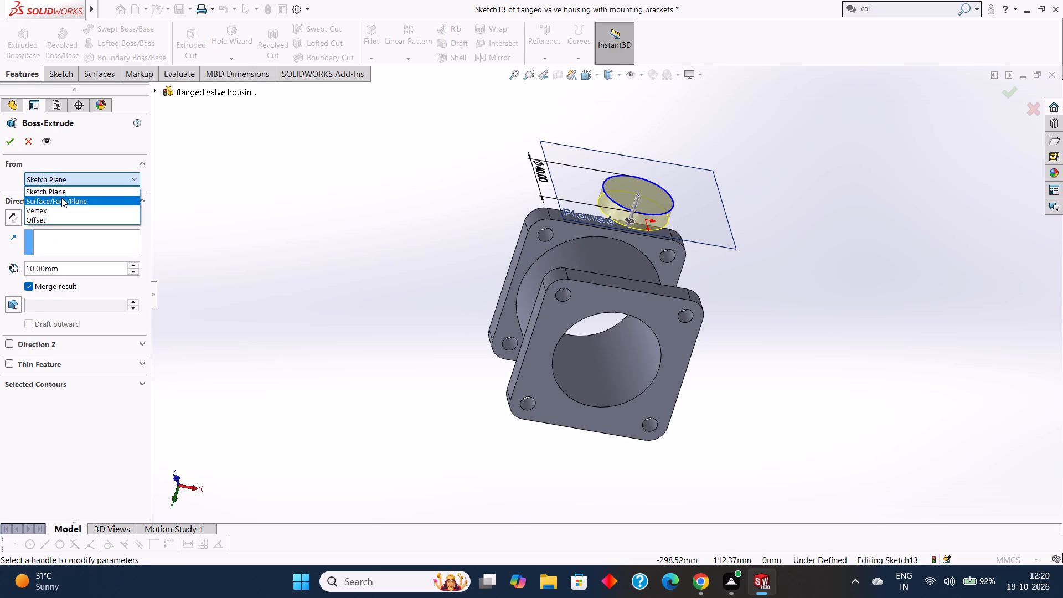
{"action": "left_click", "coordinate": [61, 198]}
{"action": "middle_click_drag", "start_coordinate": [337, 272], "coordinate": [345, 270]}
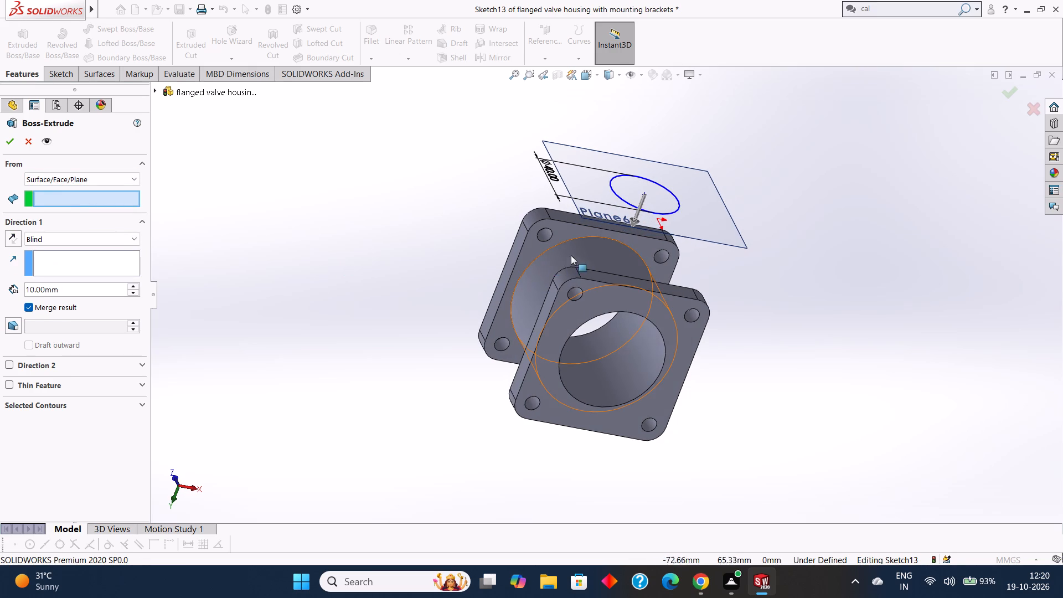
{"action": "left_click", "coordinate": [588, 250]}
{"action": "middle_click_drag", "start_coordinate": [409, 292], "coordinate": [412, 285]}
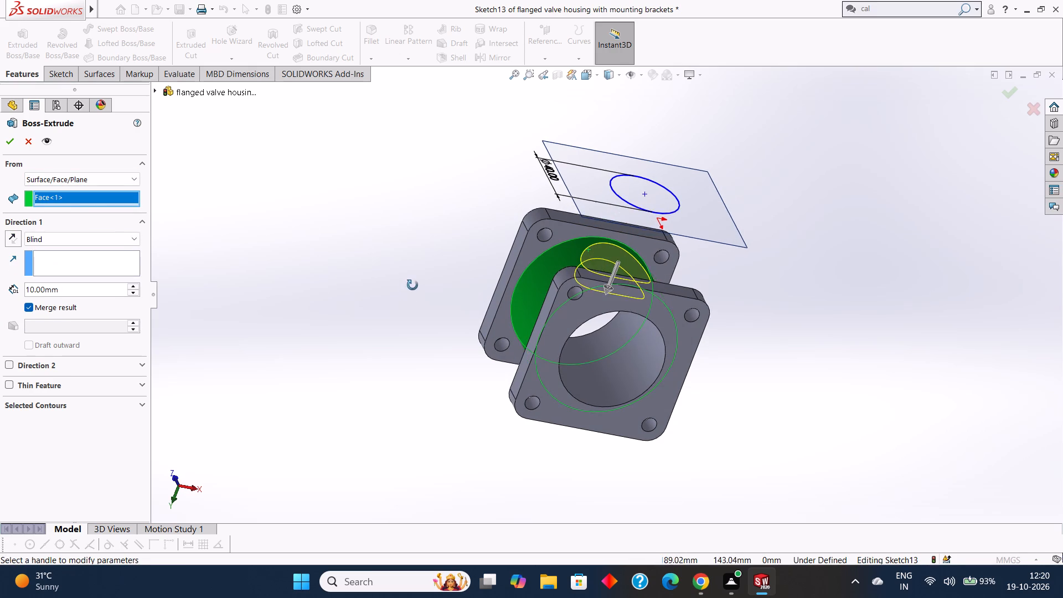
{"action": "middle_click_drag", "start_coordinate": [412, 285], "coordinate": [462, 321]}
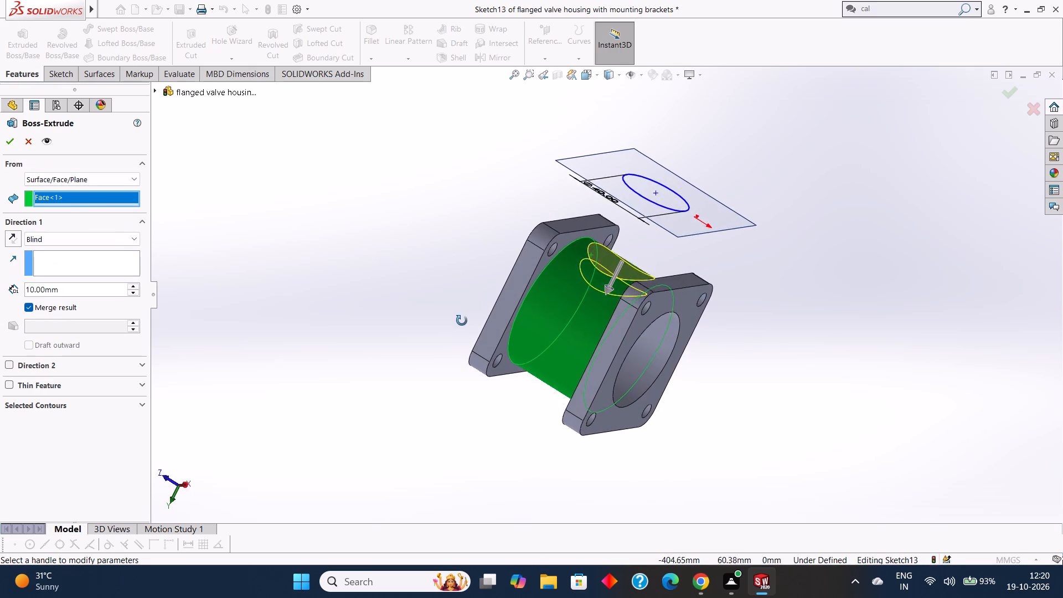
{"action": "middle_click_drag", "start_coordinate": [462, 321], "coordinate": [390, 308]}
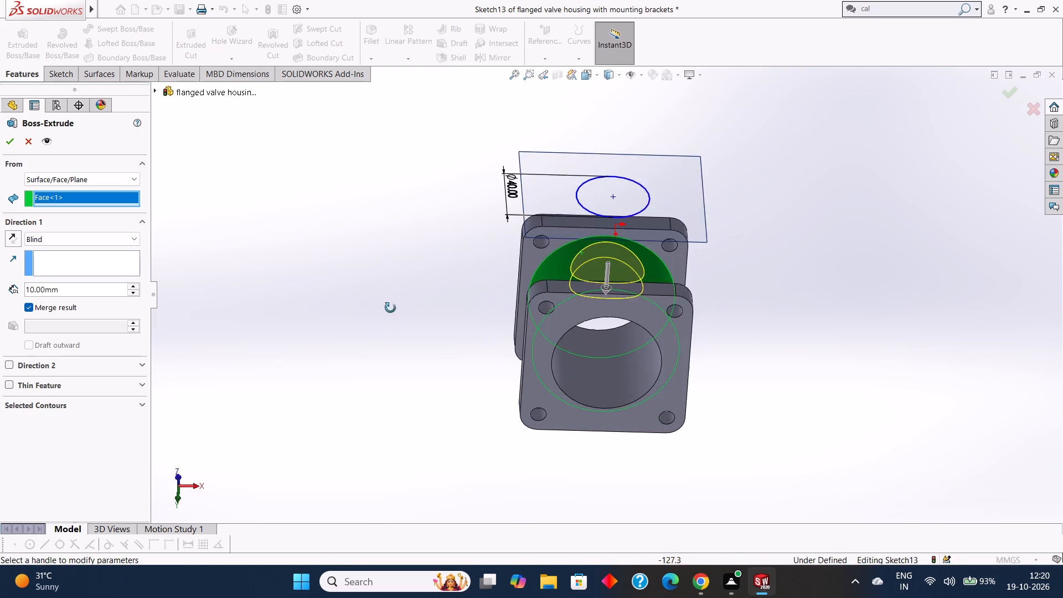
{"action": "middle_click_drag", "start_coordinate": [390, 308], "coordinate": [389, 309]}
{"action": "middle_click_drag", "start_coordinate": [393, 305], "coordinate": [414, 283]}
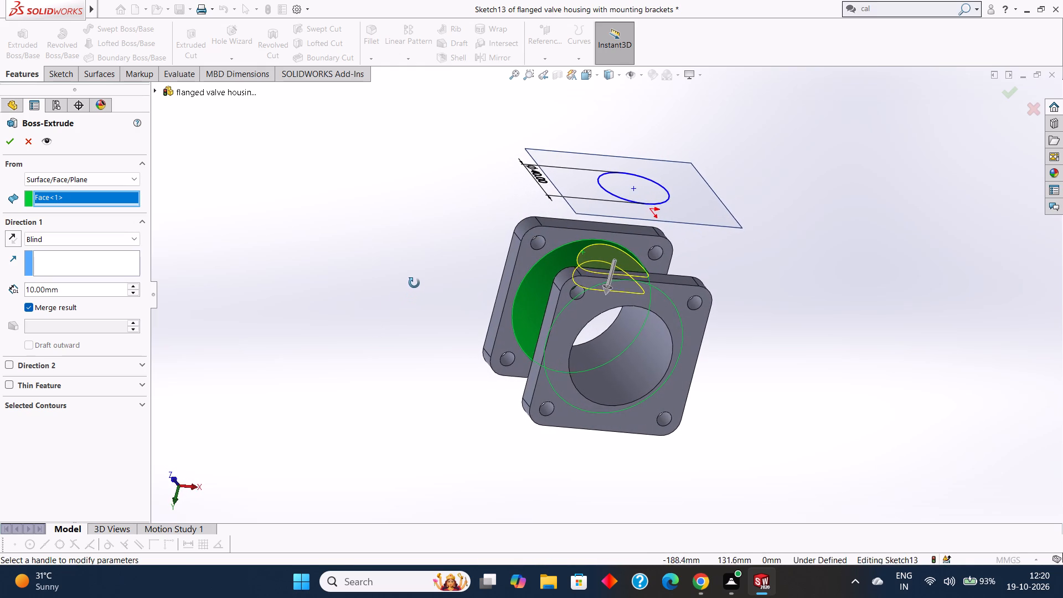
{"action": "middle_click_drag", "start_coordinate": [414, 283], "coordinate": [413, 285]}
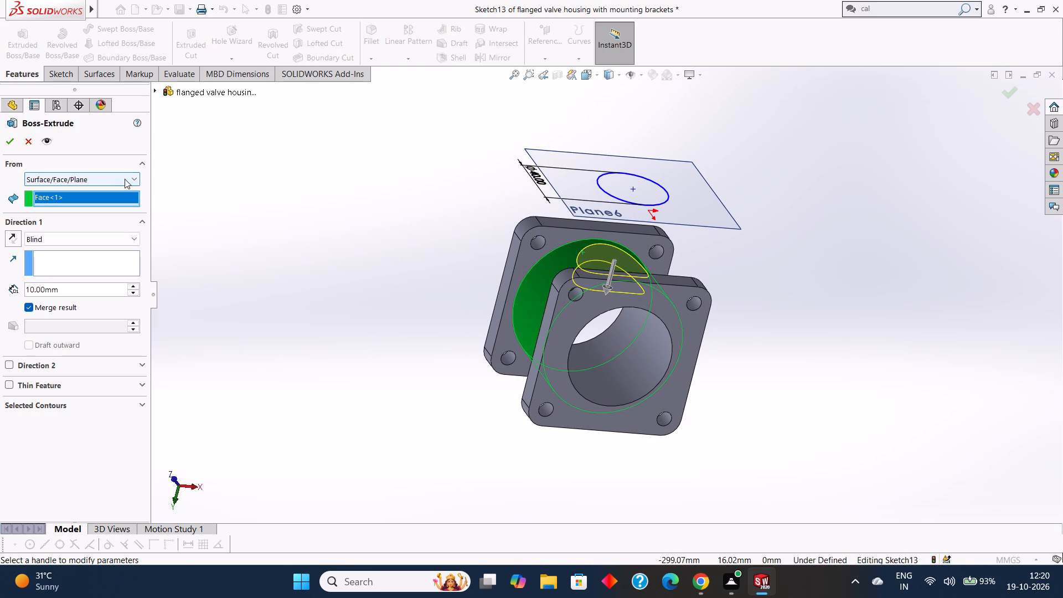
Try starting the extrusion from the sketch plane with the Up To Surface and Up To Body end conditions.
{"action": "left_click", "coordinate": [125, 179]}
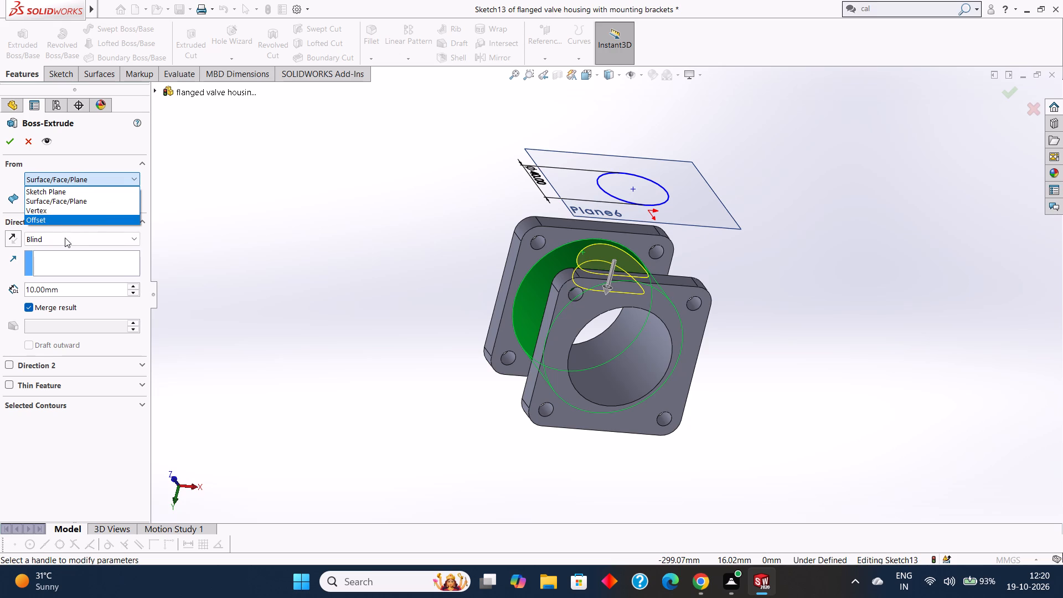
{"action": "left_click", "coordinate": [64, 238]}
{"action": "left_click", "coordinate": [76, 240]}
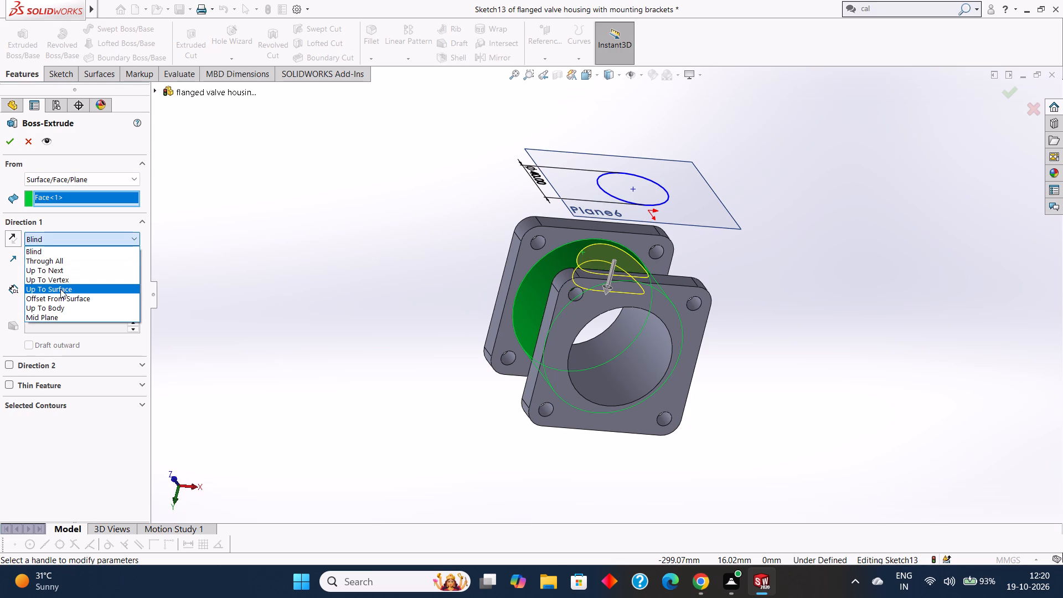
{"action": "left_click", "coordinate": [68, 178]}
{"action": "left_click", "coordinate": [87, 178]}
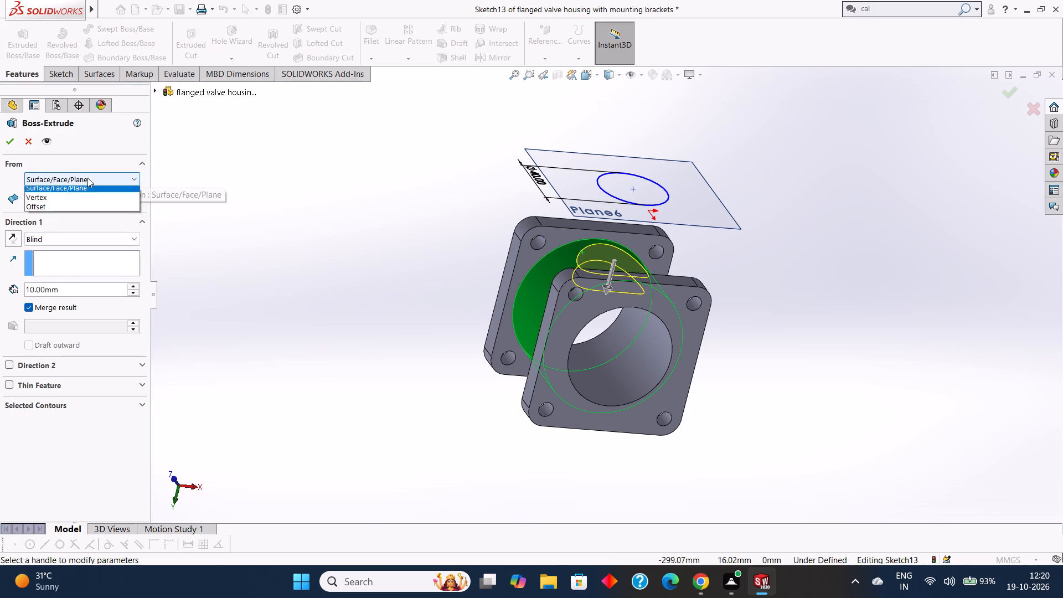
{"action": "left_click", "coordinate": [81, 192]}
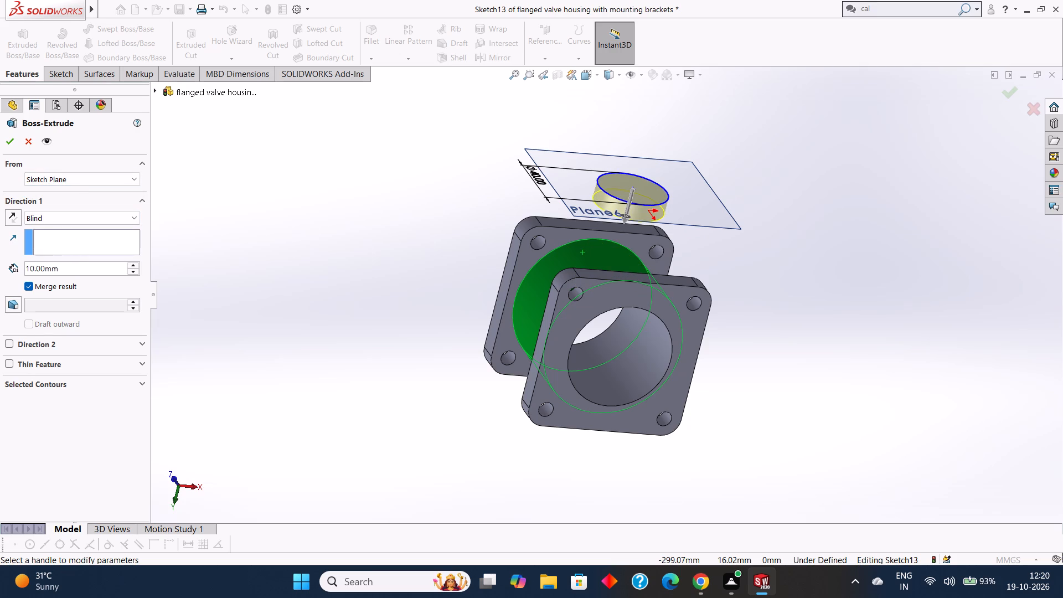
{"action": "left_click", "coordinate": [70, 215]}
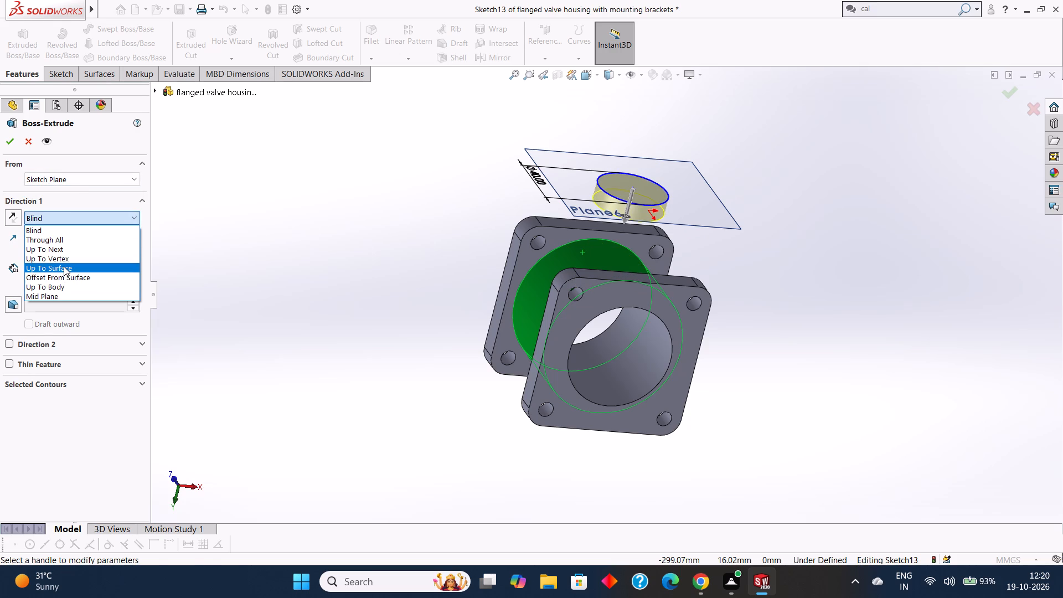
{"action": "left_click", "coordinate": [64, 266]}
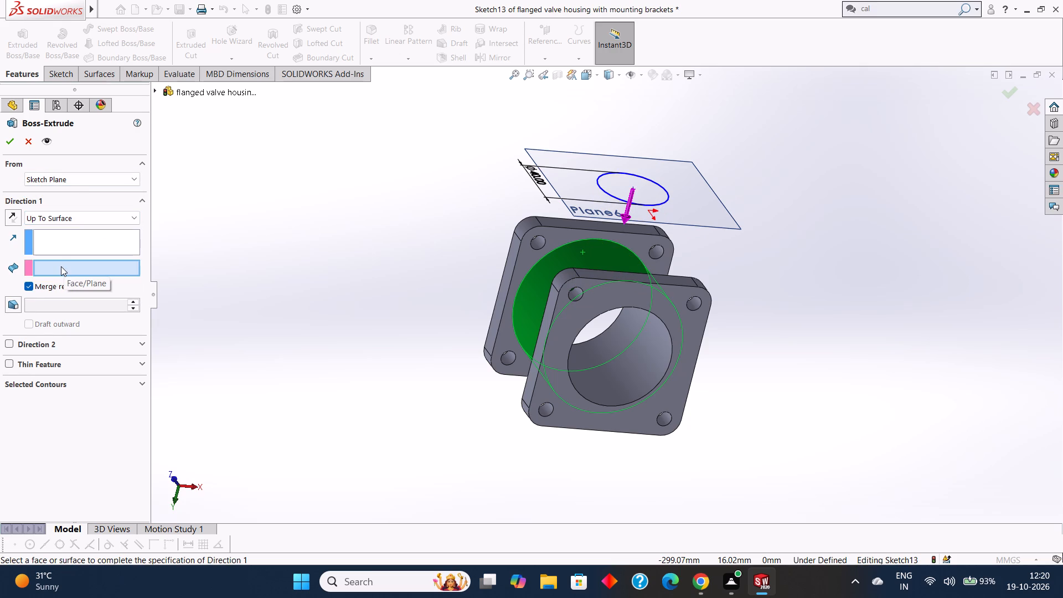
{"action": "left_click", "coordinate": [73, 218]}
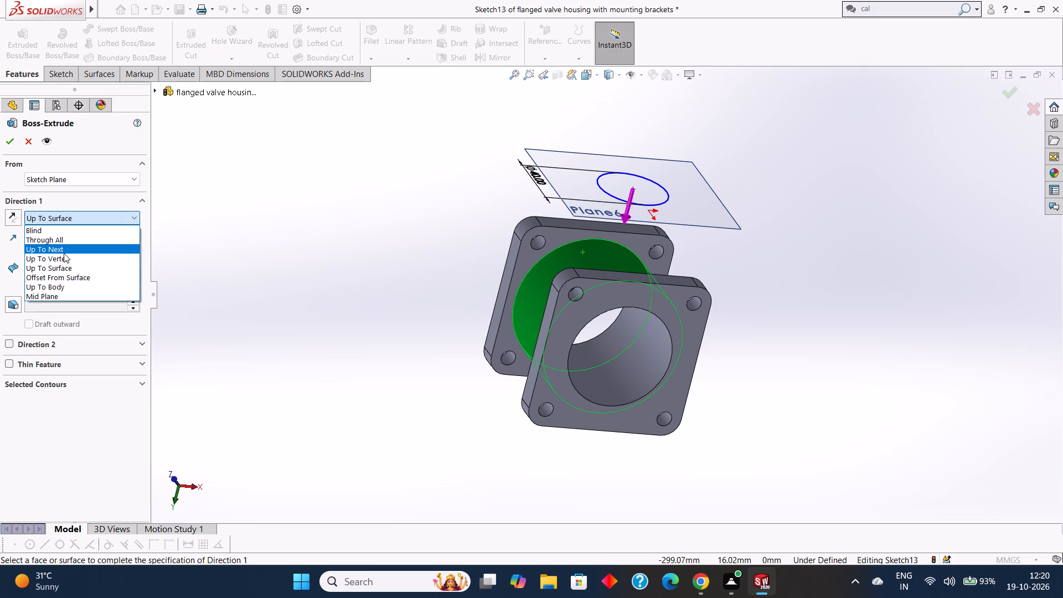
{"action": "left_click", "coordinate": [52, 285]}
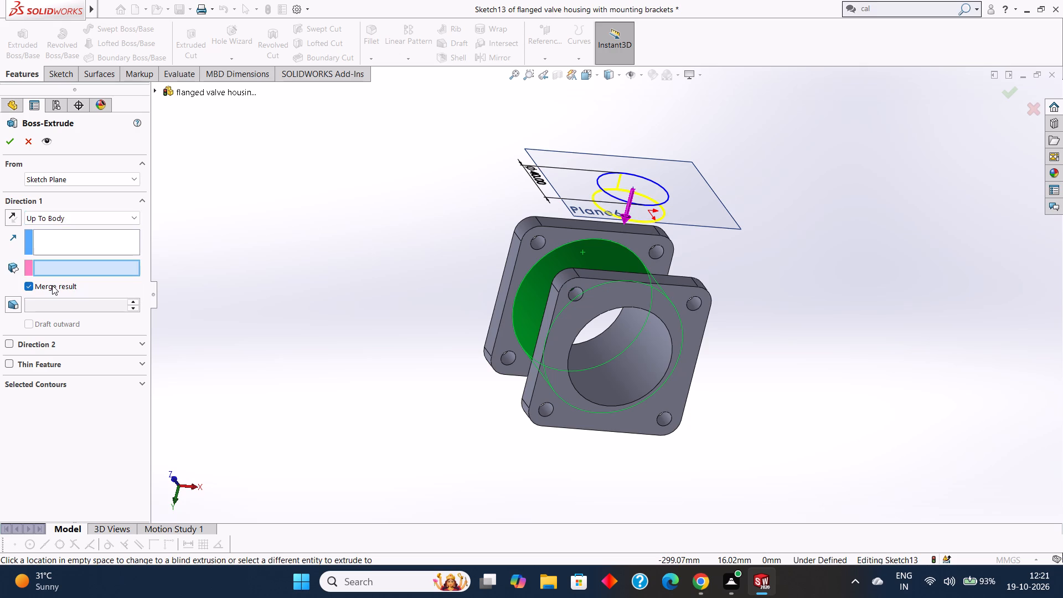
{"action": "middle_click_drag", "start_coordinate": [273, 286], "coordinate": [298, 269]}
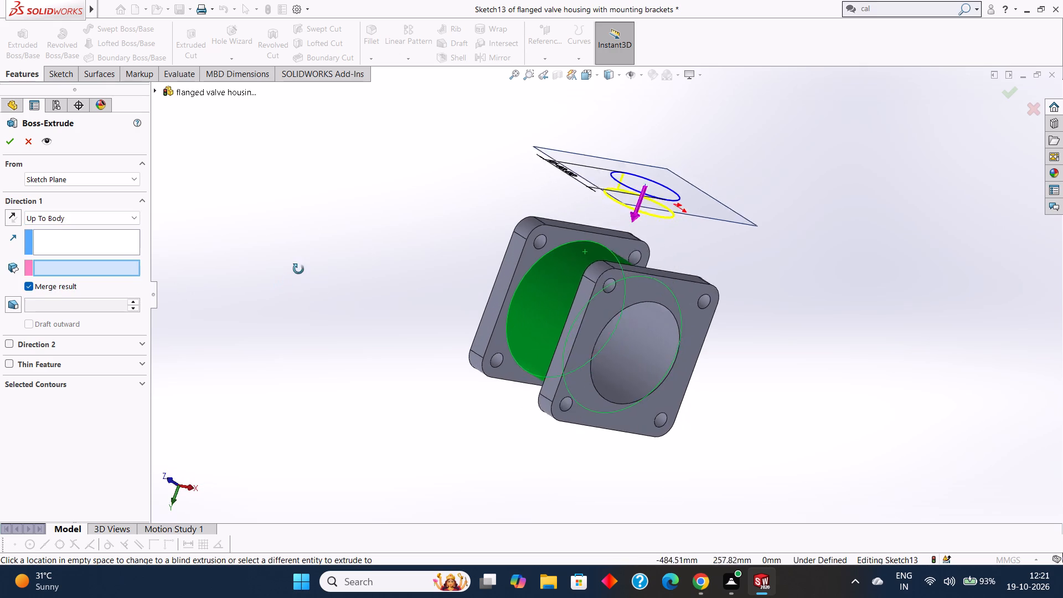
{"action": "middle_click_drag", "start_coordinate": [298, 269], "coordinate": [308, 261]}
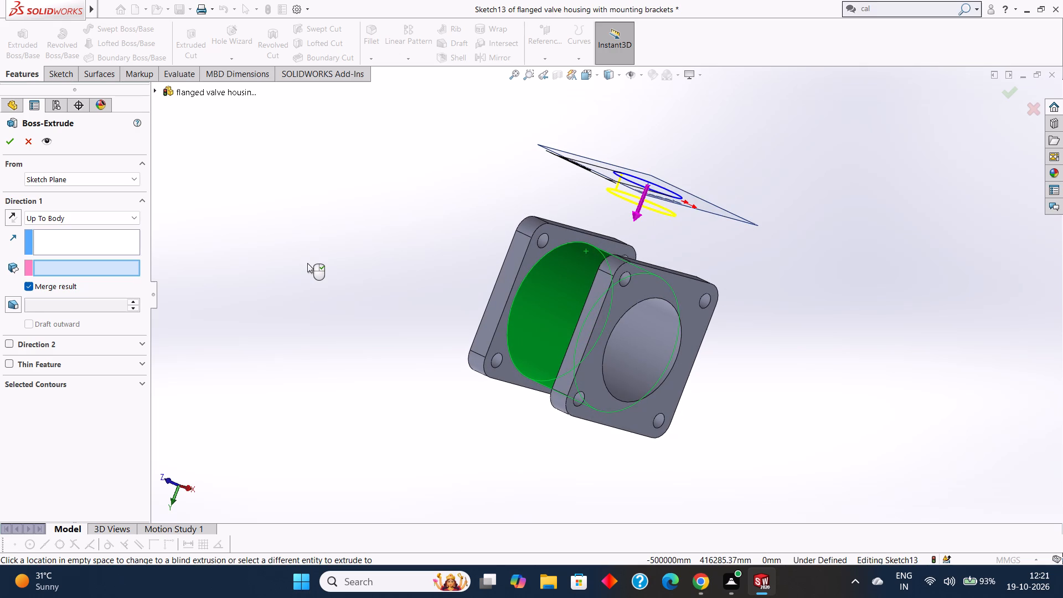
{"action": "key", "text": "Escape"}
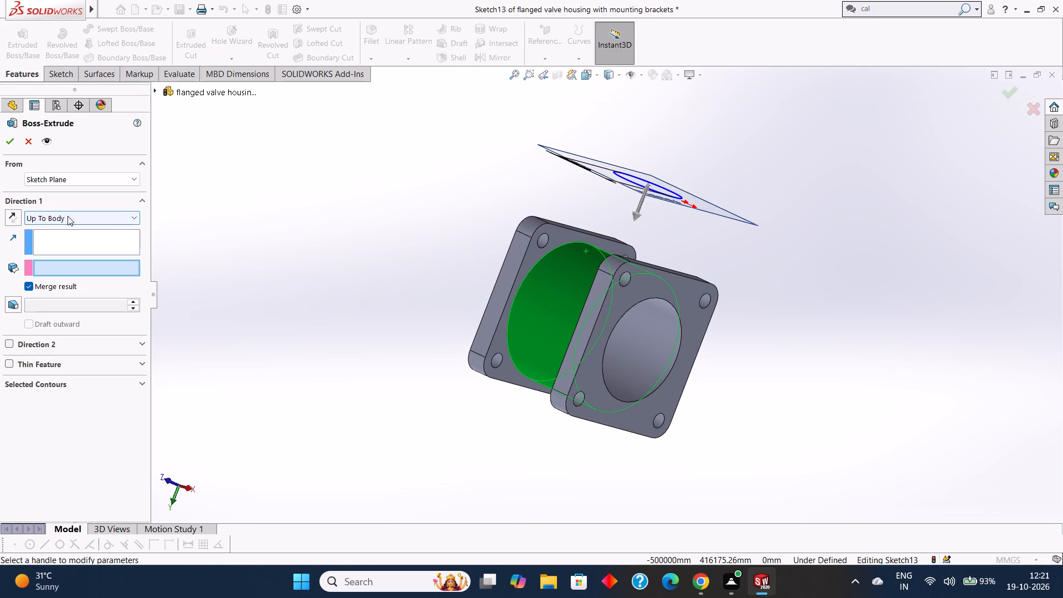
Start the boss extrusion from the housing's cylindrical outer face and give it a Blind end condition.
{"action": "left_click", "coordinate": [68, 216]}
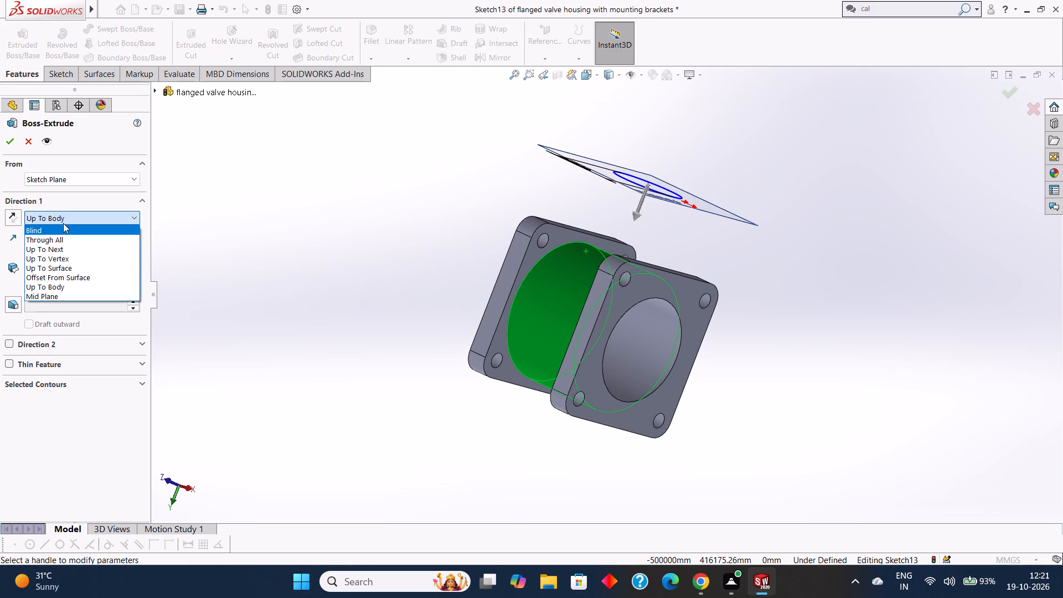
{"action": "left_click", "coordinate": [75, 177]}
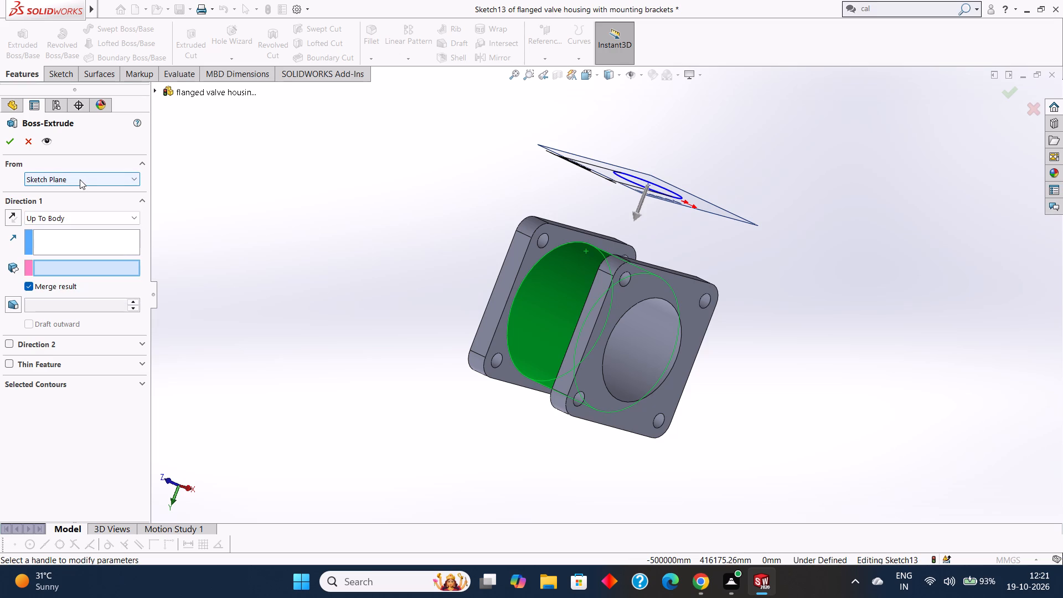
{"action": "left_click", "coordinate": [80, 179]}
{"action": "left_click", "coordinate": [69, 200]}
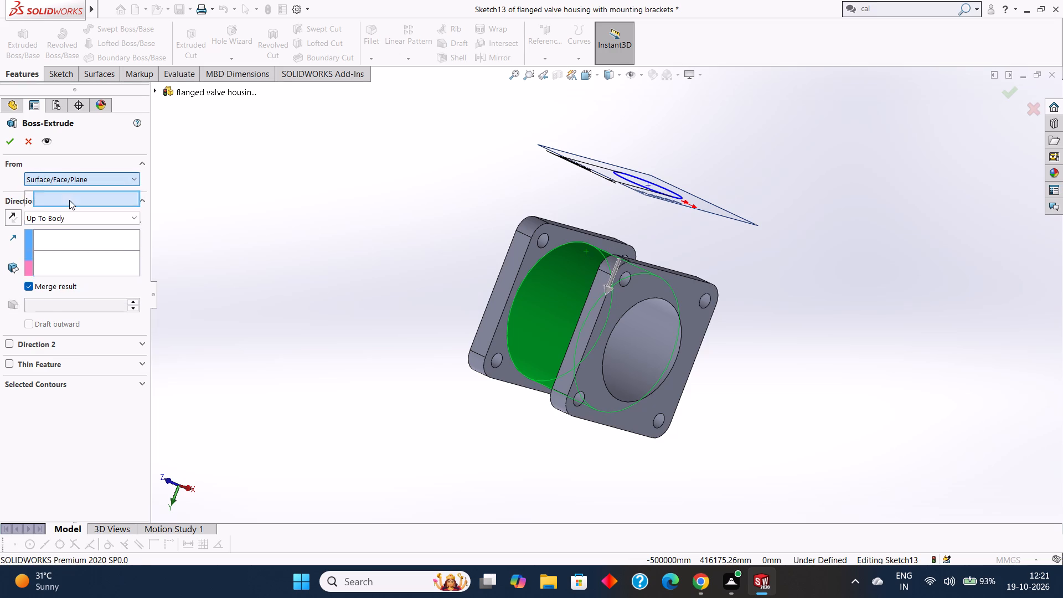
{"action": "middle_click_drag", "start_coordinate": [373, 225], "coordinate": [351, 242]}
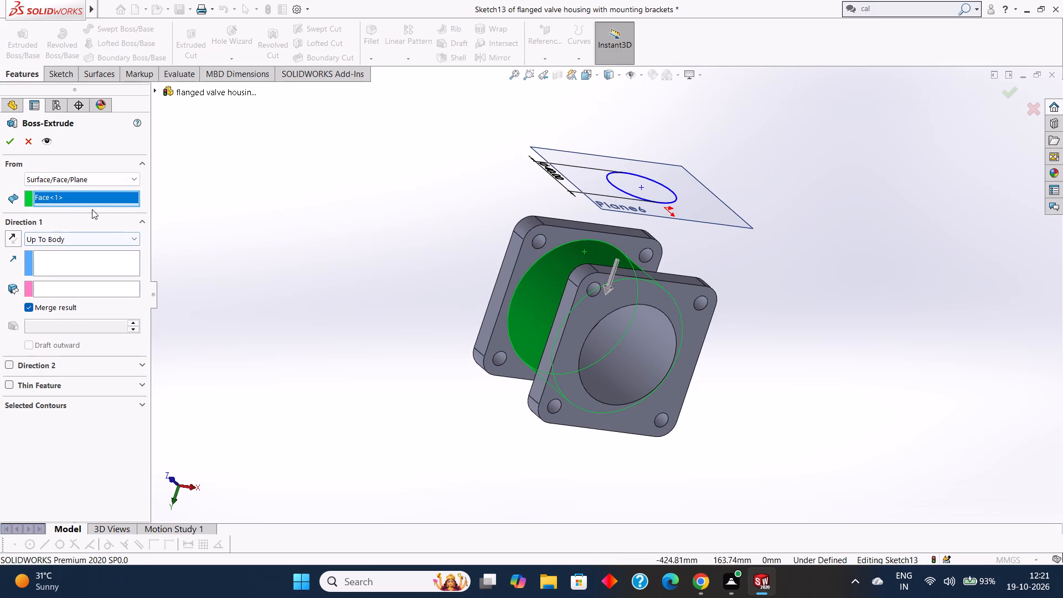
{"action": "left_click", "coordinate": [51, 236]}
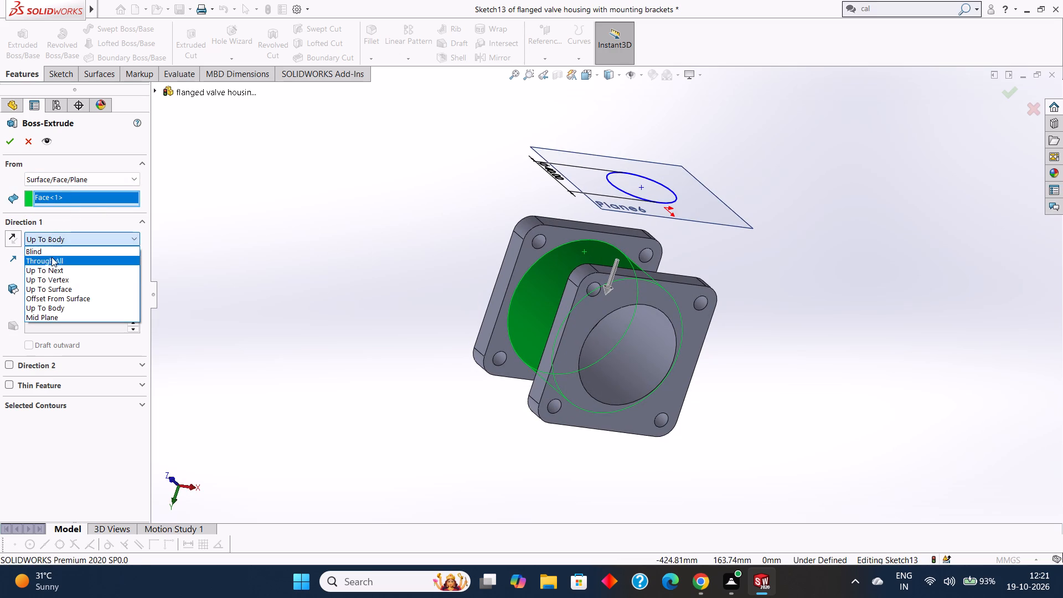
{"action": "left_click", "coordinate": [50, 251]}
{"action": "middle_click_drag", "start_coordinate": [383, 259], "coordinate": [427, 229]}
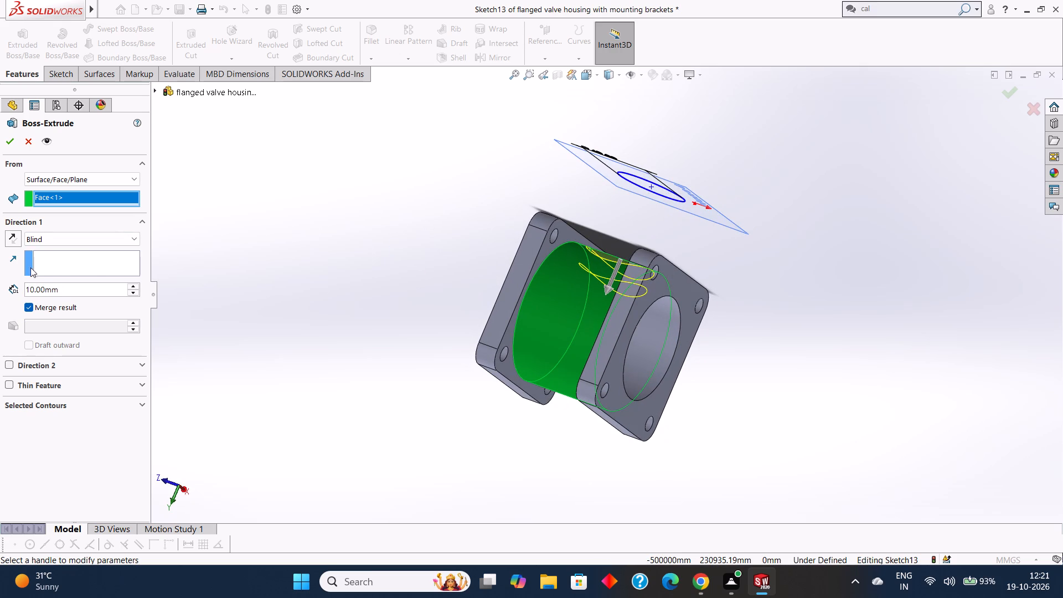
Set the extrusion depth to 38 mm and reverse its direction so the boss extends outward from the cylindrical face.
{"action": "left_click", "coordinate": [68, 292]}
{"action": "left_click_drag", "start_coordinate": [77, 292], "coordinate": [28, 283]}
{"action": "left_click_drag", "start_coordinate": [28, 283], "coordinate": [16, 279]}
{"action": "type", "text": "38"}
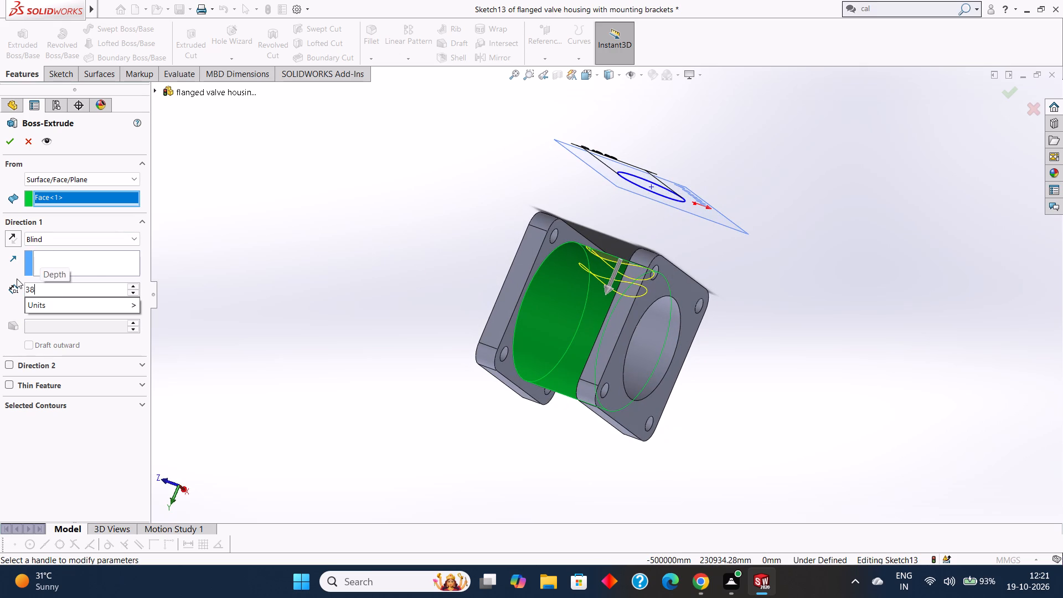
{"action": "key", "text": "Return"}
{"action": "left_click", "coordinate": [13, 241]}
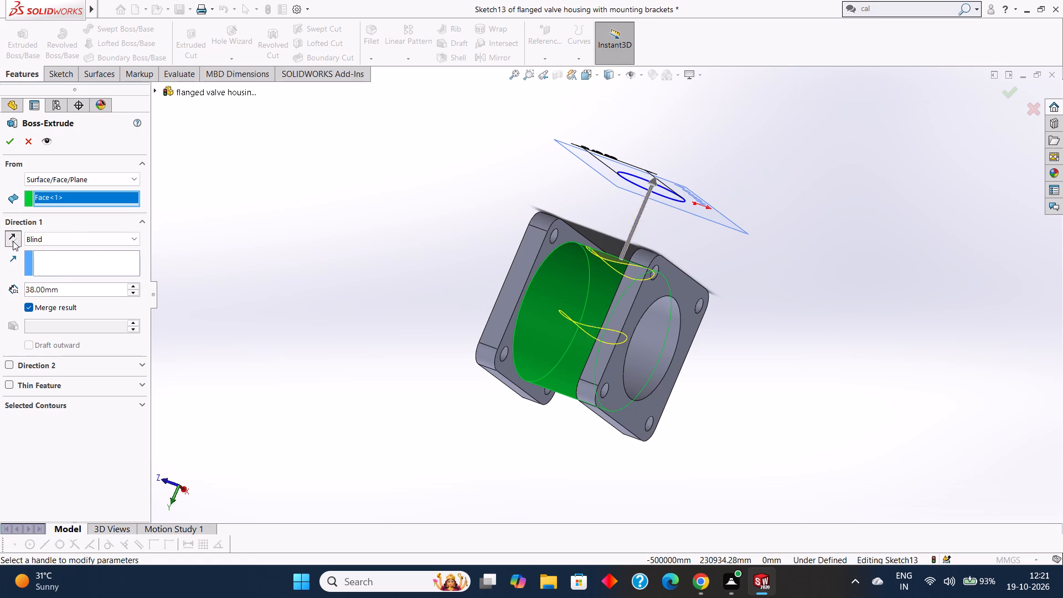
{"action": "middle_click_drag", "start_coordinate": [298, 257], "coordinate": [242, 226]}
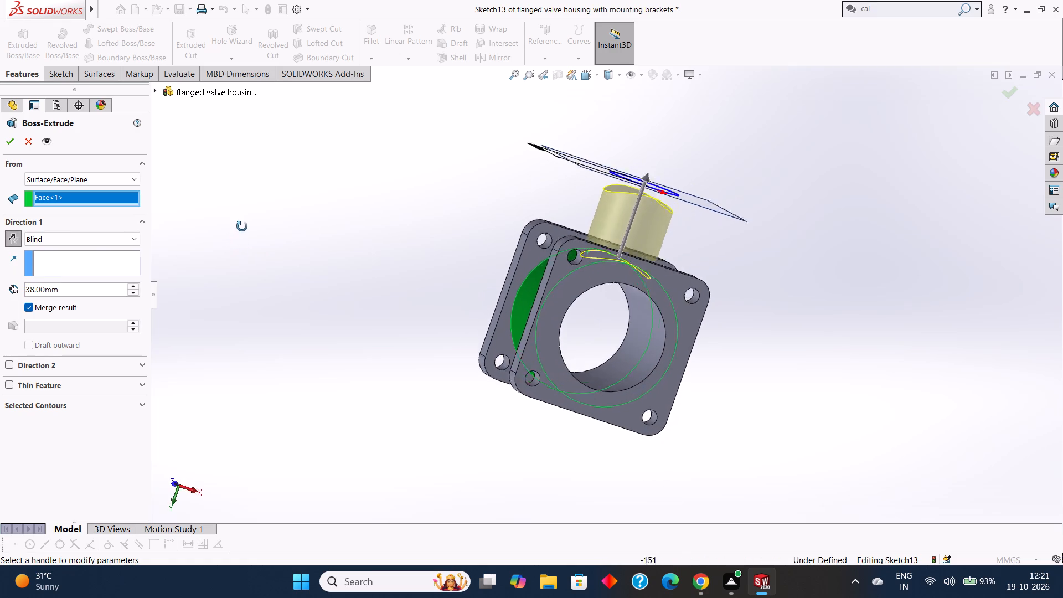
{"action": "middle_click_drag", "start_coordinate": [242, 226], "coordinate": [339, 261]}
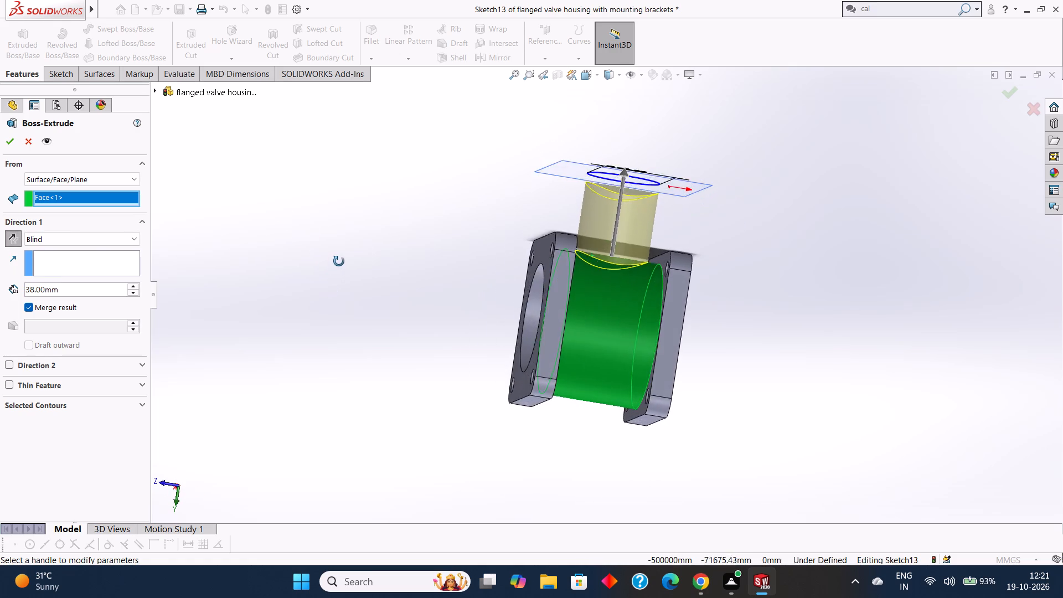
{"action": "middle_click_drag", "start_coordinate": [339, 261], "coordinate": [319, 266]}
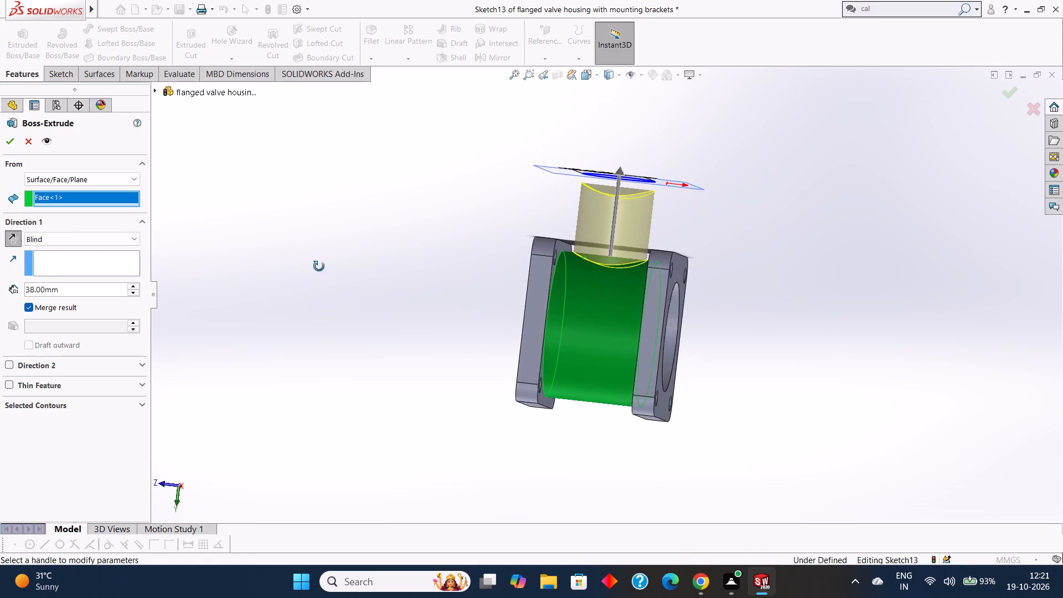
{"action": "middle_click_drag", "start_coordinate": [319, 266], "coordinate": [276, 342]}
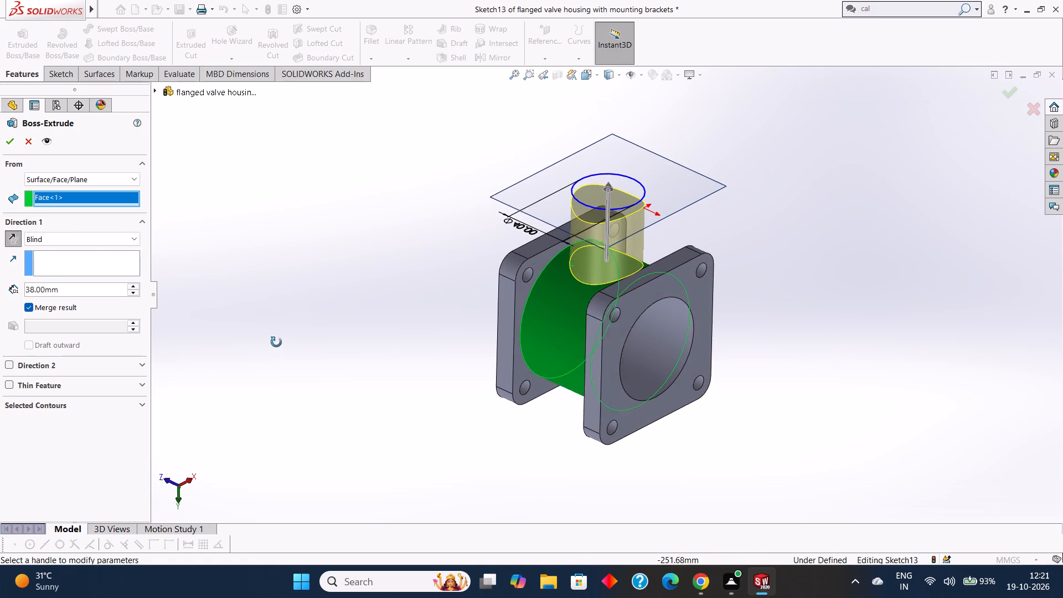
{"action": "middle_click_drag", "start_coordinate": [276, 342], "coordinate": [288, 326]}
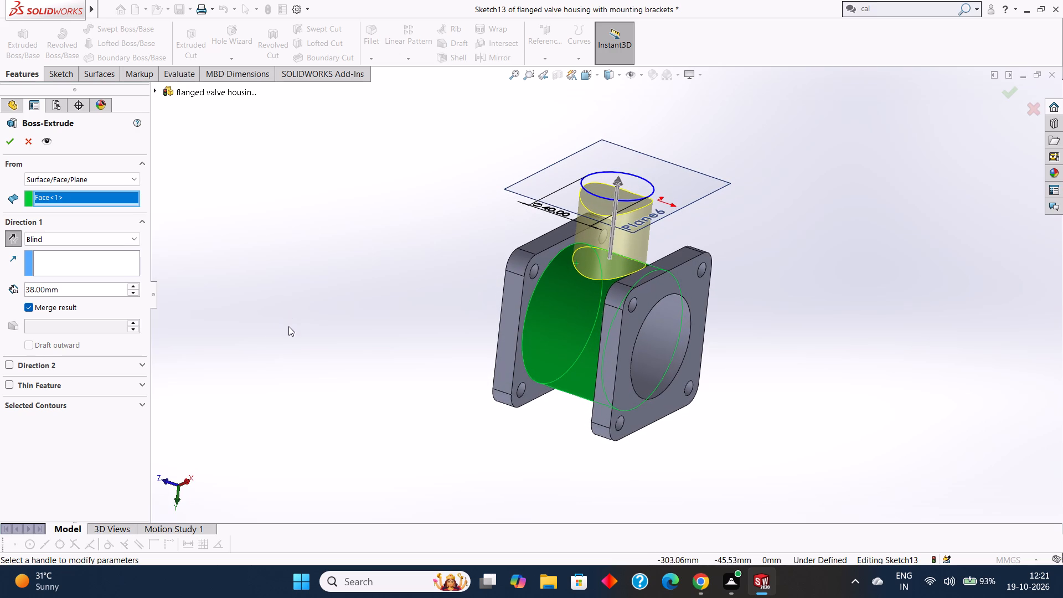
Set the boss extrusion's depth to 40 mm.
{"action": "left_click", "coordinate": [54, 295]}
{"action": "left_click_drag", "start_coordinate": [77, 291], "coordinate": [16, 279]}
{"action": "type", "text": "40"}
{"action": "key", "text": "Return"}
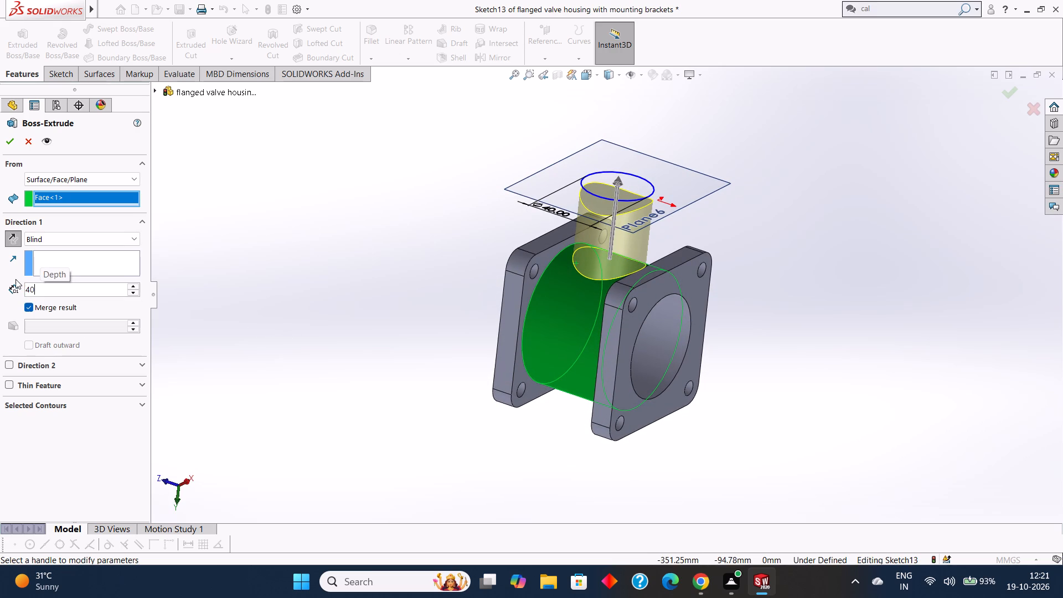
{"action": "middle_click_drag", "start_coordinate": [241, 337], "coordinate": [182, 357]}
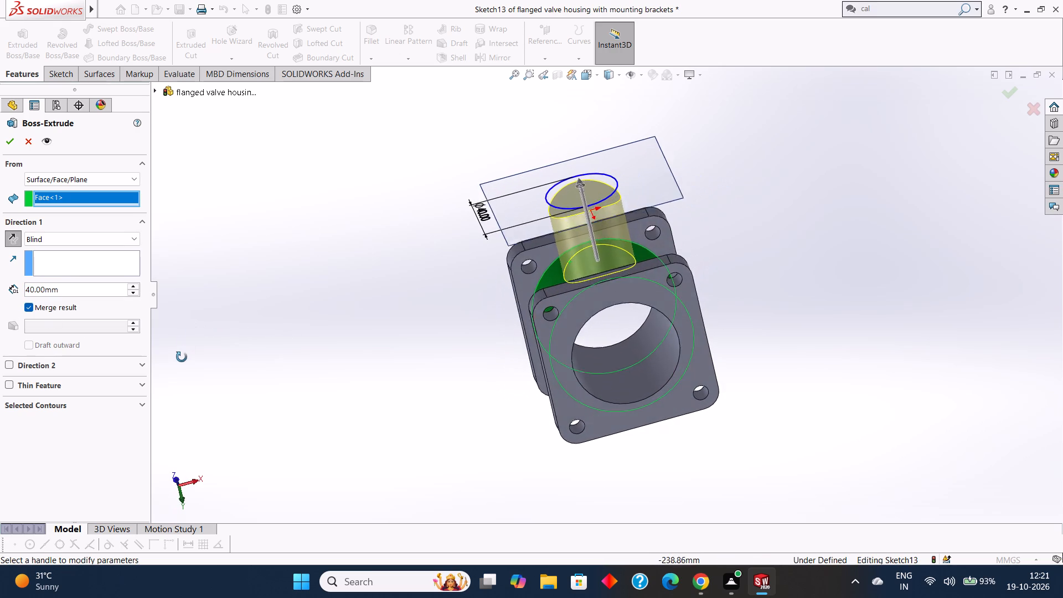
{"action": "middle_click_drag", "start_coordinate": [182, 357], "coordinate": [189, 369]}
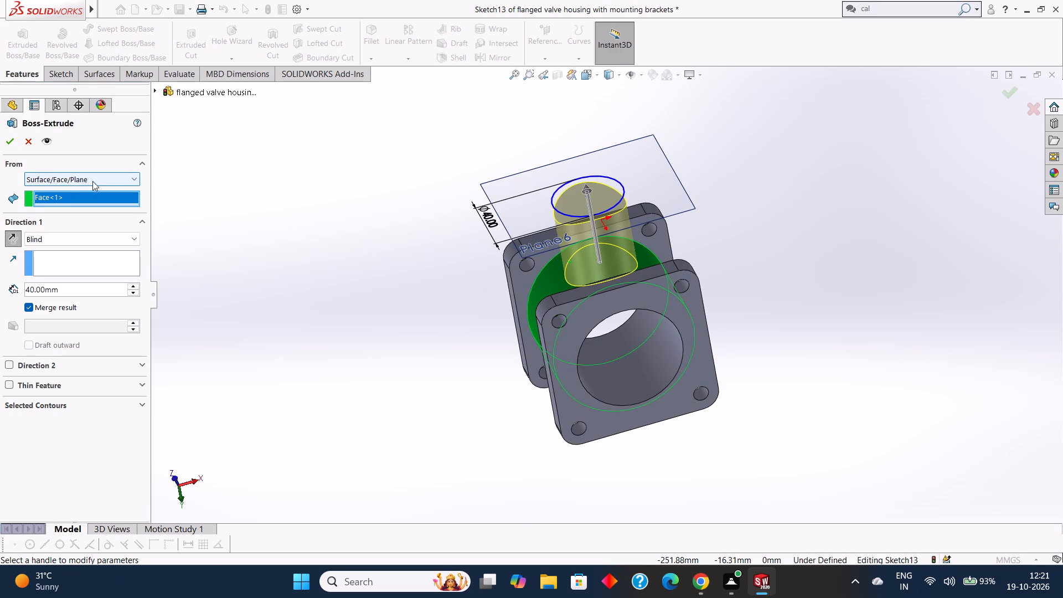
Start the extrusion from the sketch plane, direct it toward the housing, and set its Blind depth to 42 mm.
{"action": "left_click", "coordinate": [106, 179]}
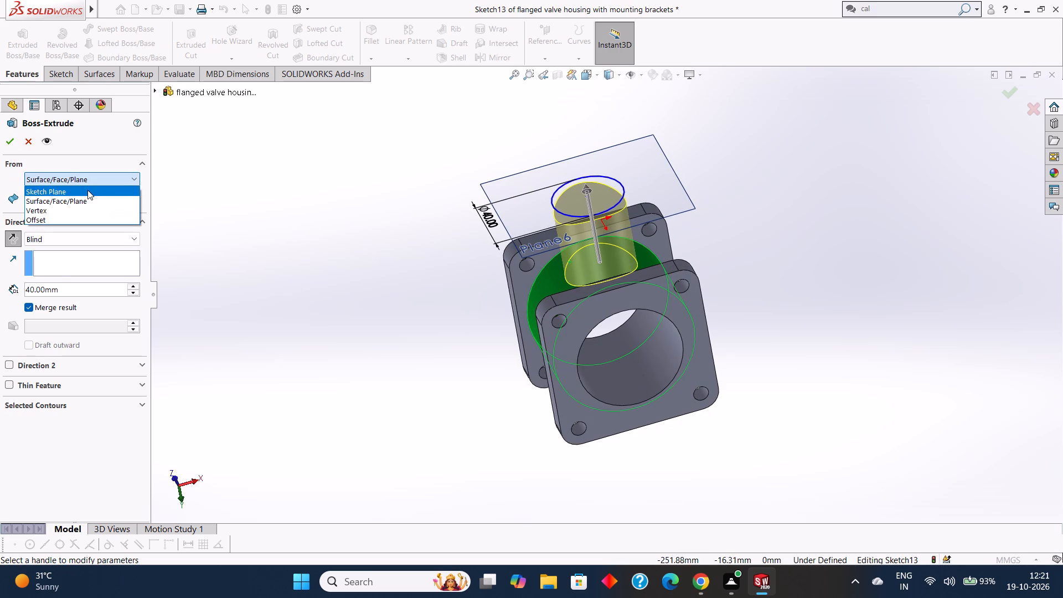
{"action": "left_click", "coordinate": [87, 190]}
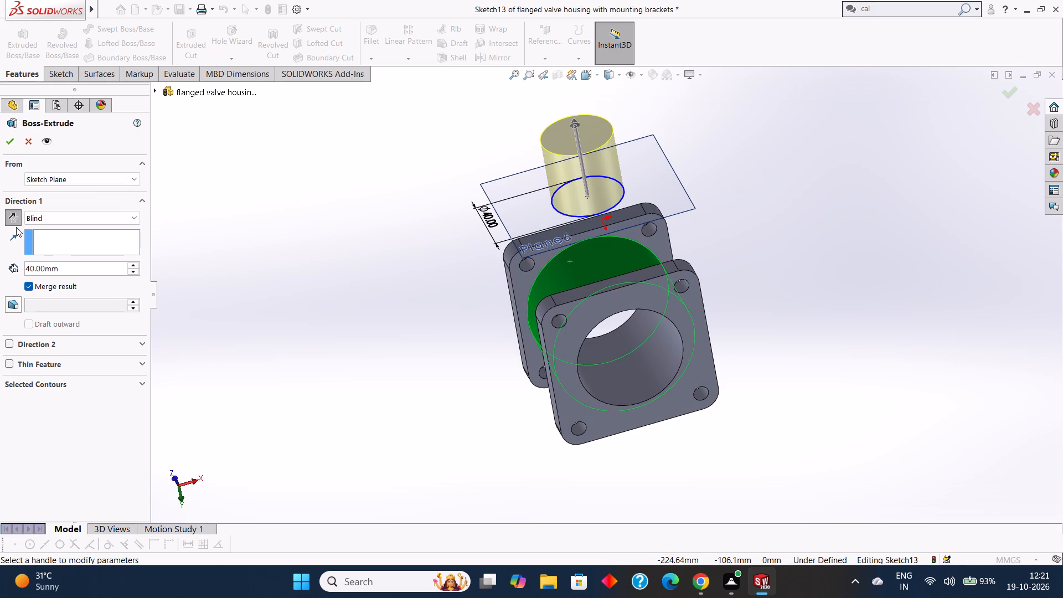
{"action": "left_click", "coordinate": [16, 222]}
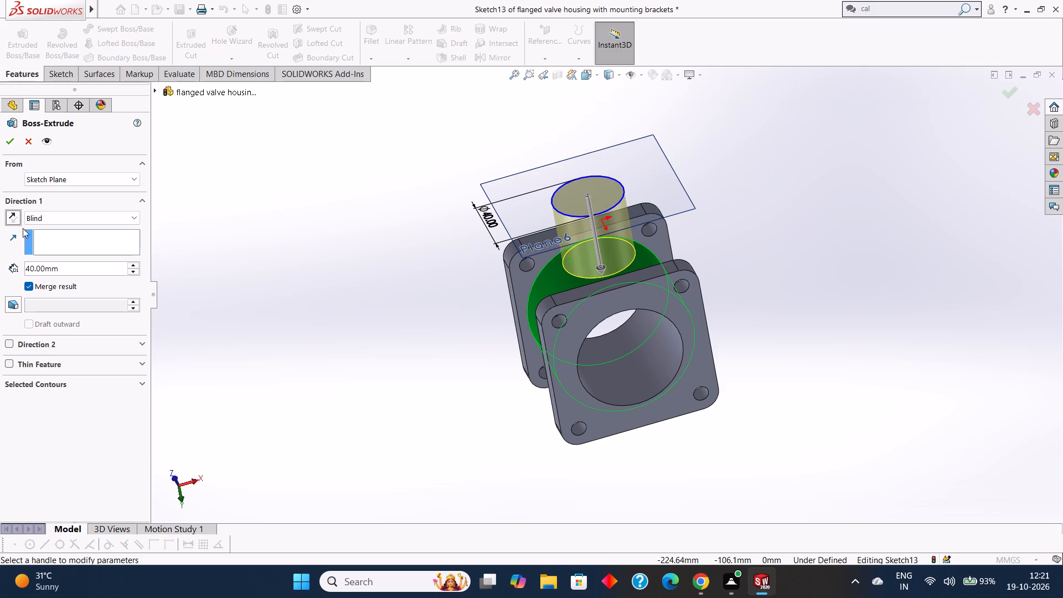
{"action": "middle_click_drag", "start_coordinate": [209, 286], "coordinate": [269, 197]}
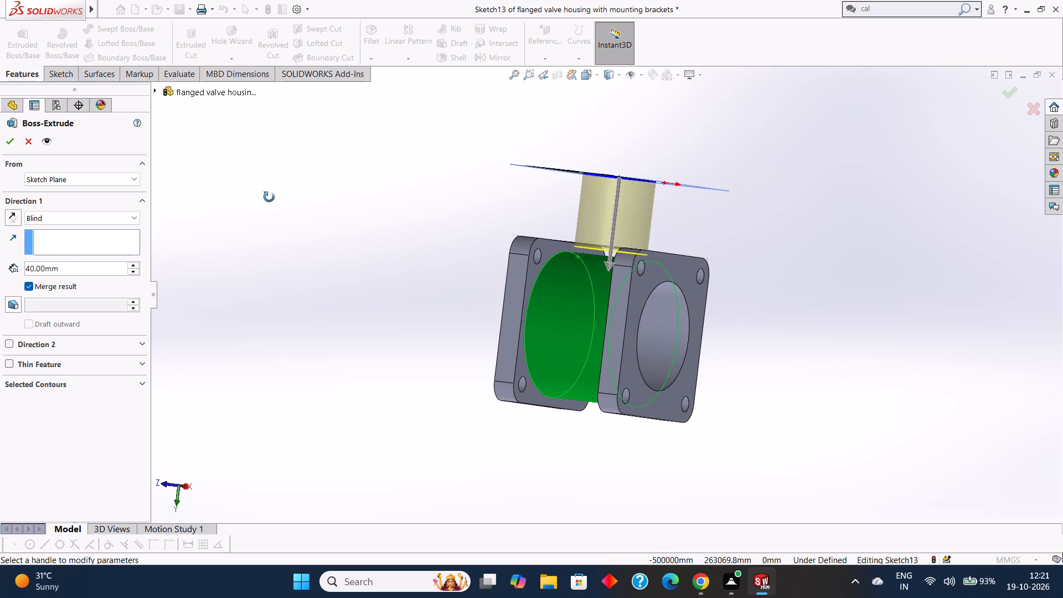
{"action": "middle_click_drag", "start_coordinate": [269, 197], "coordinate": [267, 200]}
{"action": "left_click_drag", "start_coordinate": [76, 269], "coordinate": [7, 259]}
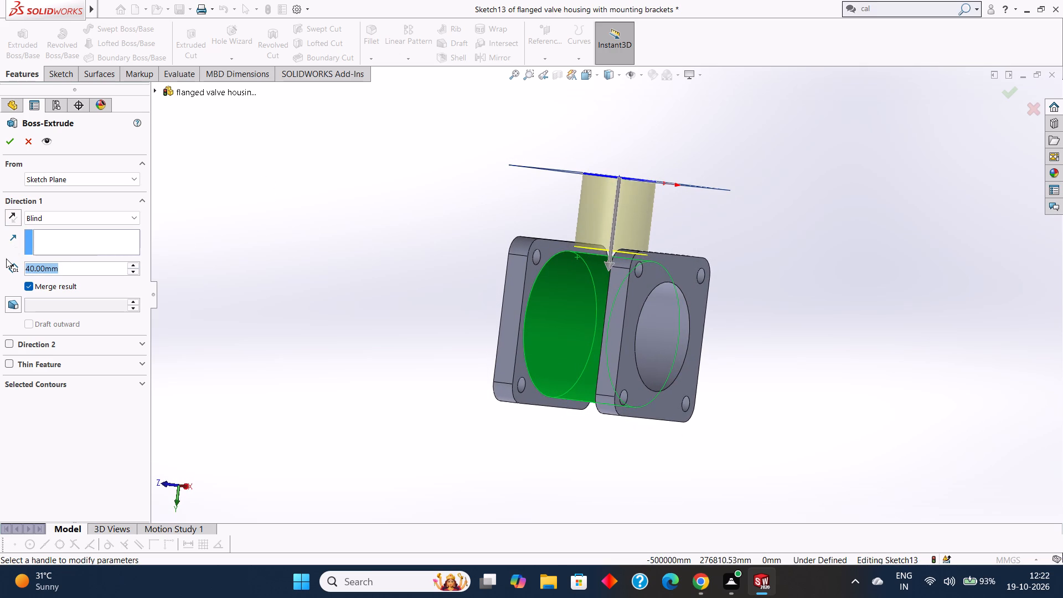
{"action": "type", "text": "42"}
{"action": "key", "text": "Return"}
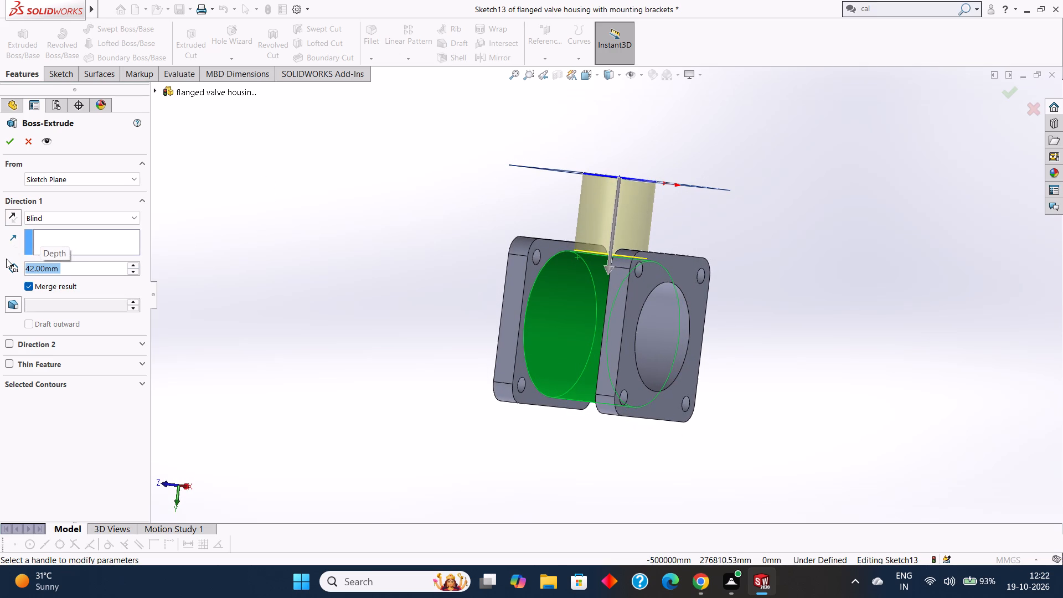
{"action": "middle_click_drag", "start_coordinate": [725, 257], "coordinate": [713, 304]}
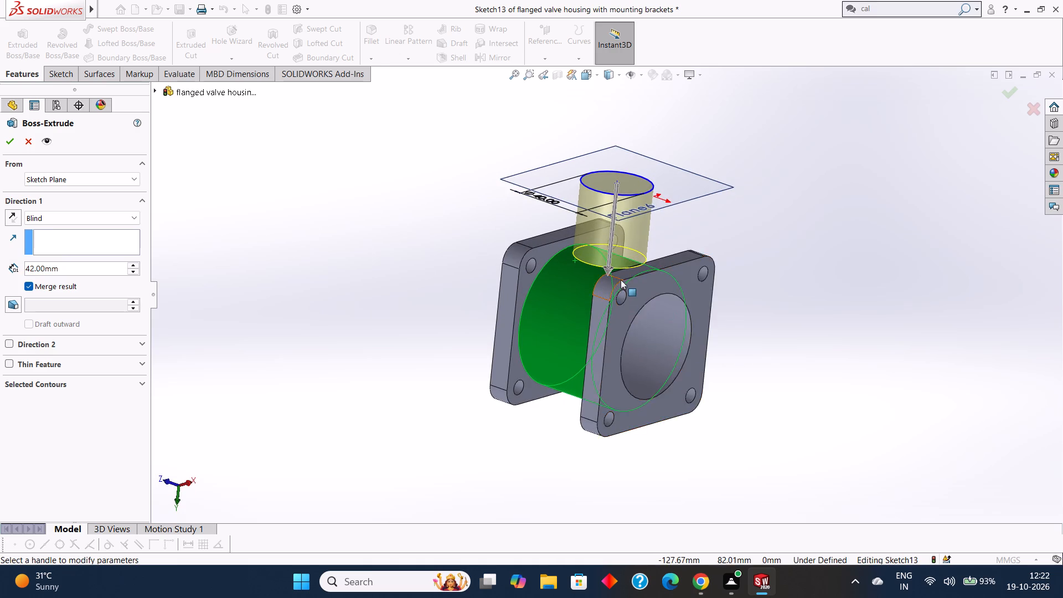
{"action": "scroll", "coordinate": [621, 280], "scroll_direction": "down", "scroll_amount": 4}
{"action": "scroll", "coordinate": [858, 338], "scroll_direction": "down", "scroll_amount": 1}
{"action": "middle_click_drag", "start_coordinate": [858, 338], "coordinate": [901, 301]}
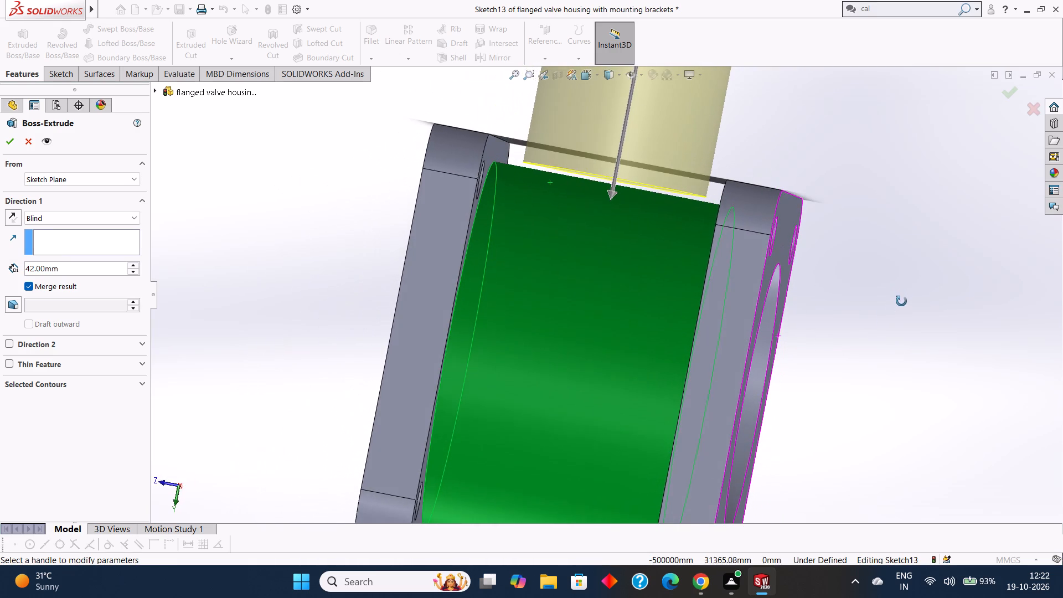
{"action": "middle_click_drag", "start_coordinate": [901, 301], "coordinate": [901, 301]}
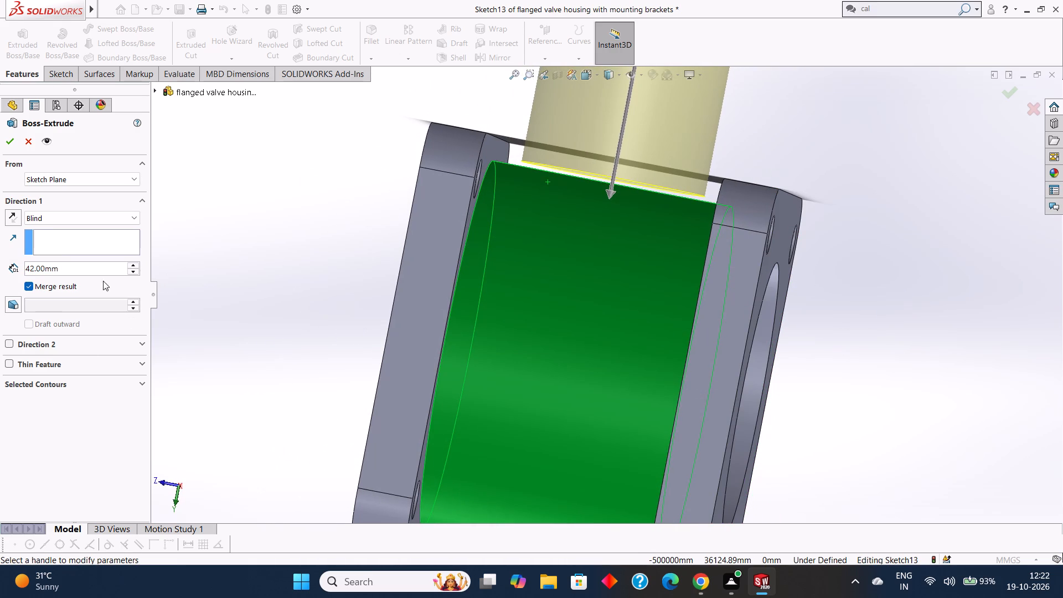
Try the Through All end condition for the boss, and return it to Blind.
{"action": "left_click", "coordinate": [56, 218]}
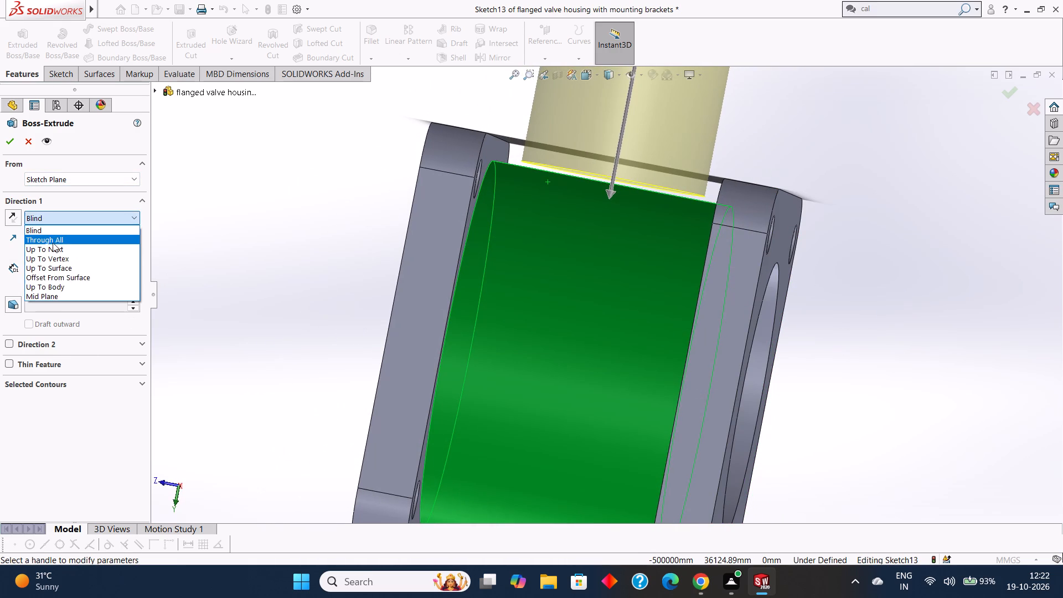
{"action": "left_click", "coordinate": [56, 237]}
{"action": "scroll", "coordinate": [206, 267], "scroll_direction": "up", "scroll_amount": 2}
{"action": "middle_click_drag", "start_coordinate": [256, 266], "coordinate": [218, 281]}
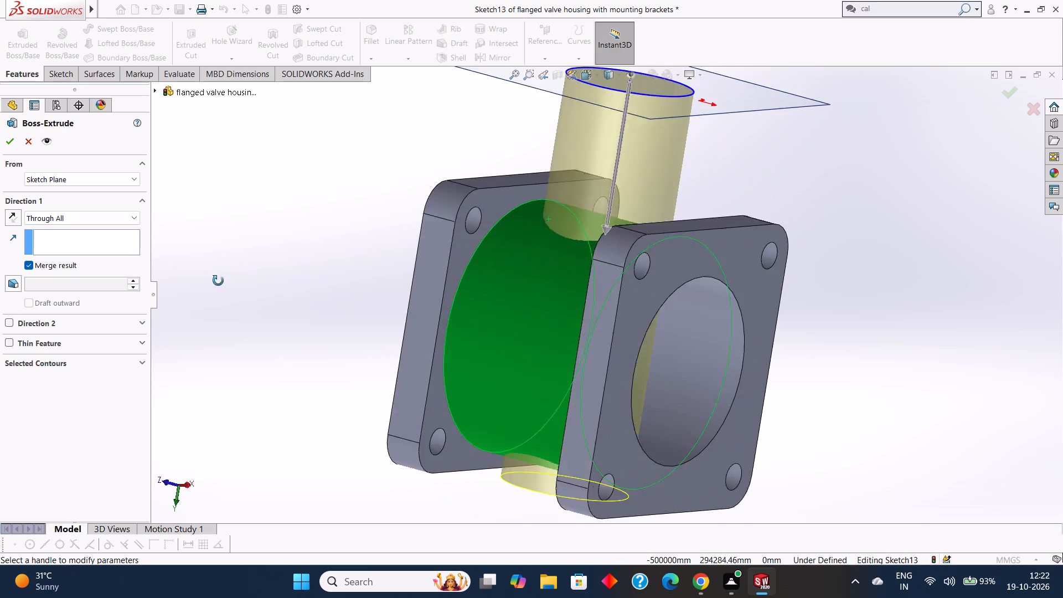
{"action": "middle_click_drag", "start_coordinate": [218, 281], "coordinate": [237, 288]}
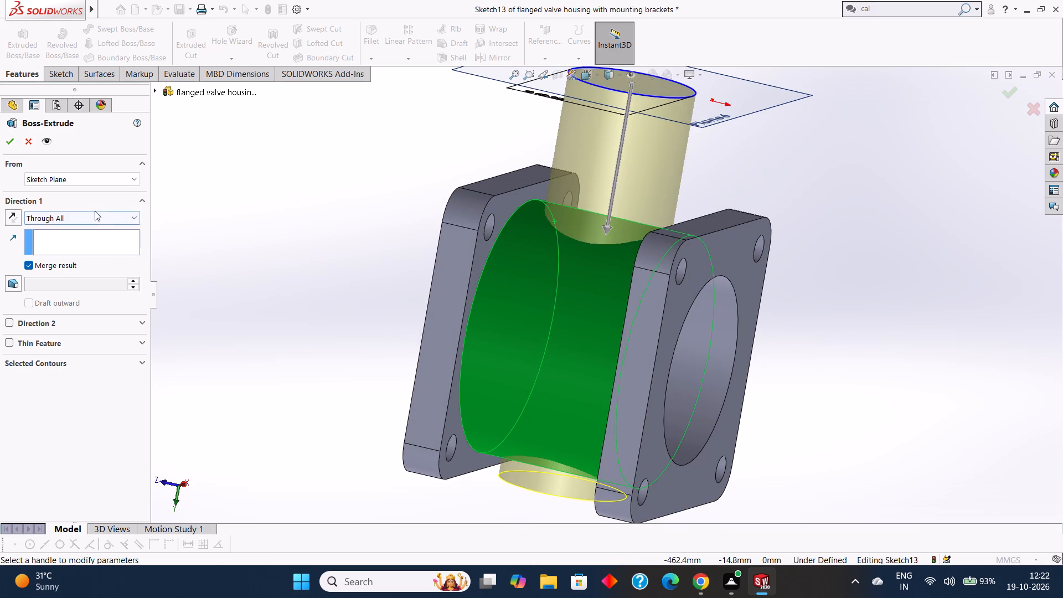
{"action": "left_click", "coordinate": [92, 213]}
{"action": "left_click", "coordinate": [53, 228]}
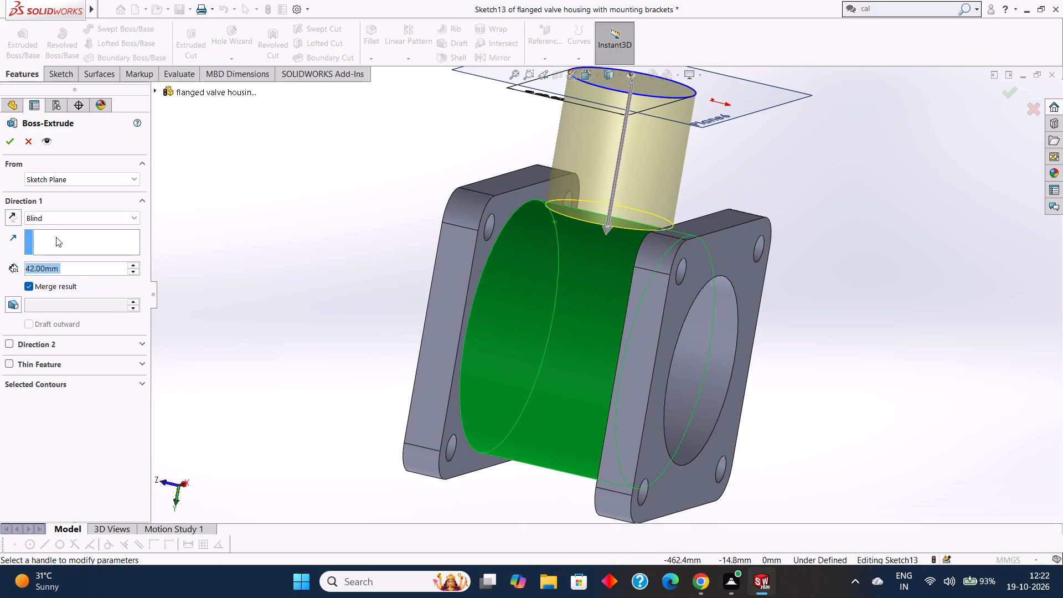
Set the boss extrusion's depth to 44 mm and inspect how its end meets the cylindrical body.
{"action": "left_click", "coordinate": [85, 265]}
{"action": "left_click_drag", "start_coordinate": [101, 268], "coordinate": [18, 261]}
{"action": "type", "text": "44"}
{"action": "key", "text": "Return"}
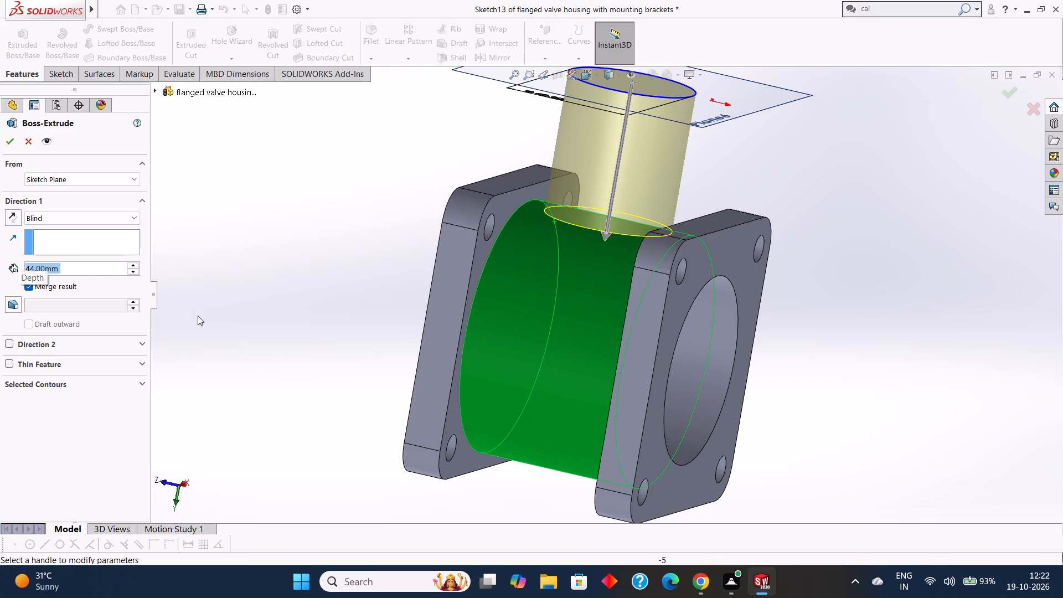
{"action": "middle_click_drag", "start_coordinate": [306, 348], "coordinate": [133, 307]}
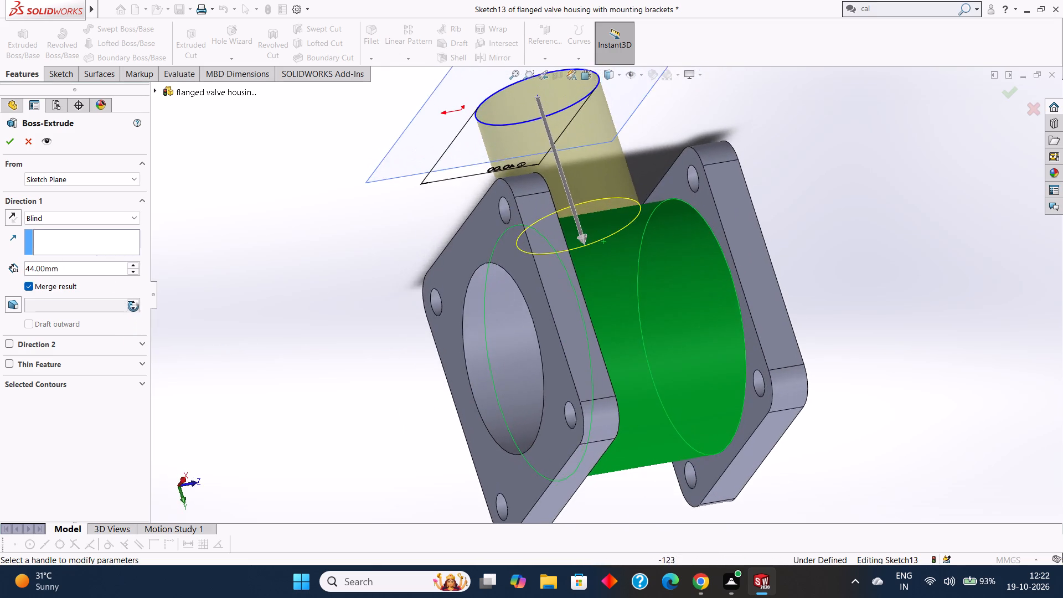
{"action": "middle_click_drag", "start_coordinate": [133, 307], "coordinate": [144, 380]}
Set the boss extrusion's depth to 50 mm and create the merged boss on the cylindrical body.
{"action": "left_click", "coordinate": [70, 266]}
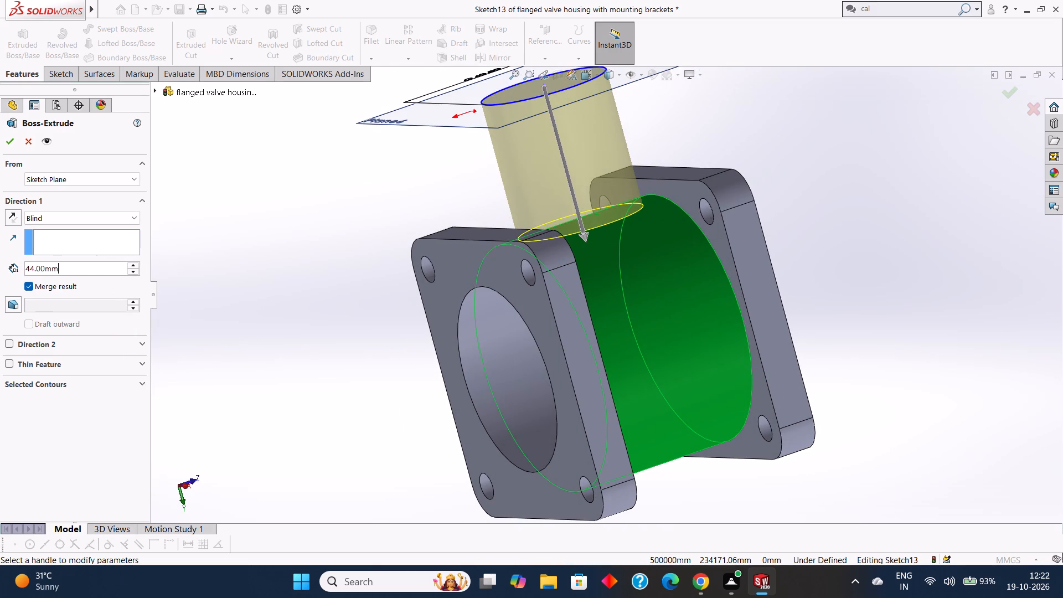
{"action": "left_click_drag", "start_coordinate": [72, 266], "coordinate": [24, 262]}
{"action": "type", "text": "50"}
{"action": "key", "text": "Return"}
{"action": "left_click", "coordinate": [8, 142]}
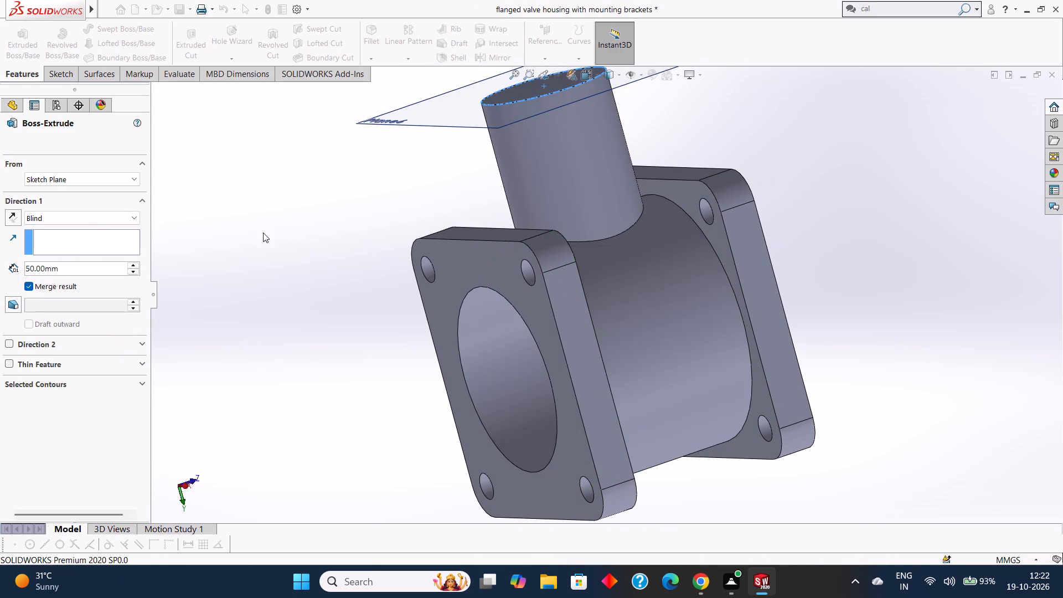
Sketch a centre rectangle about 58.5 mm wide and 36.5 mm high on Plane6, centred on the circular boss.
{"action": "left_click", "coordinate": [263, 233]}
{"action": "middle_click_drag", "start_coordinate": [278, 238], "coordinate": [409, 341]}
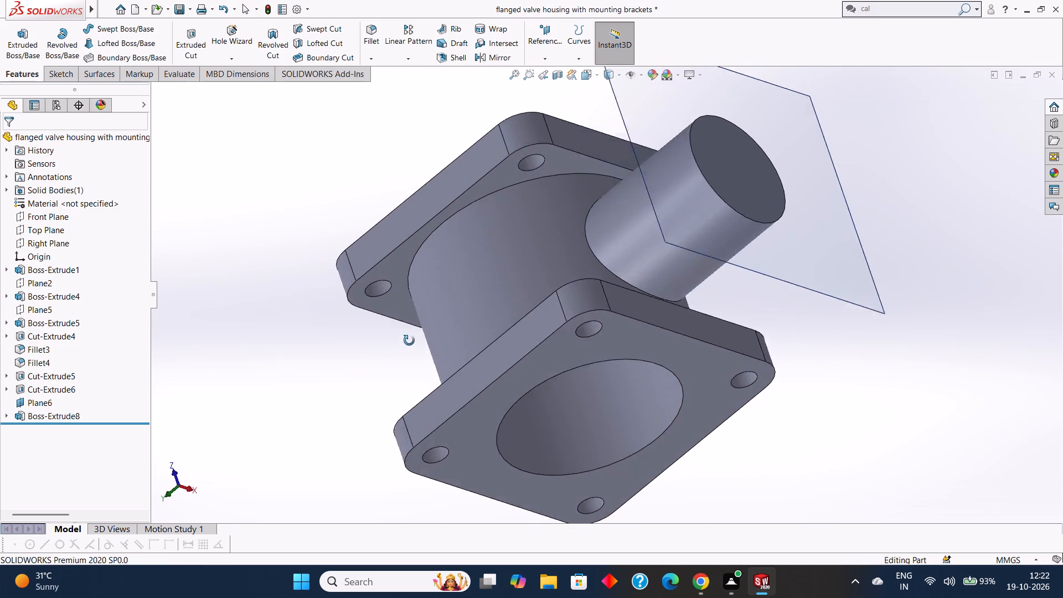
{"action": "middle_click_drag", "start_coordinate": [409, 341], "coordinate": [347, 326]}
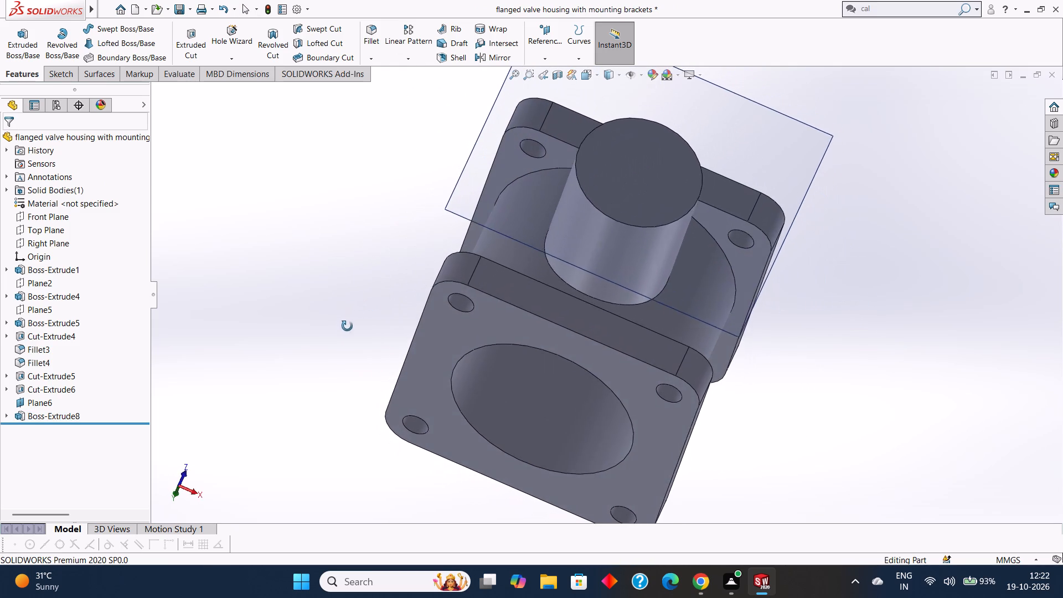
{"action": "middle_click_drag", "start_coordinate": [347, 326], "coordinate": [341, 351]}
{"action": "left_click", "coordinate": [686, 123]}
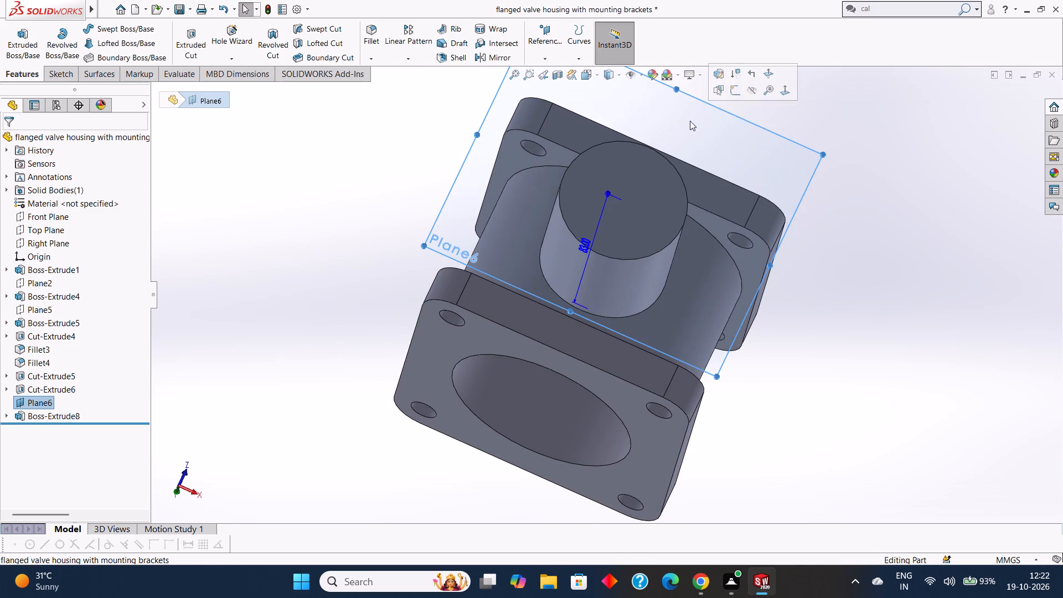
{"action": "left_click", "coordinate": [732, 87]}
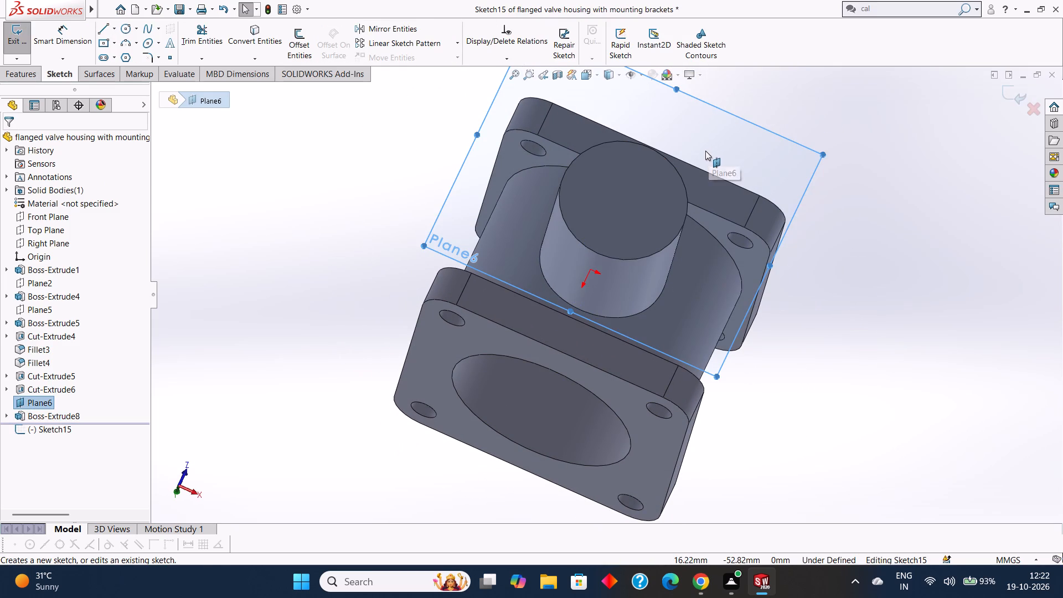
{"action": "key", "text": "ctrl+8"}
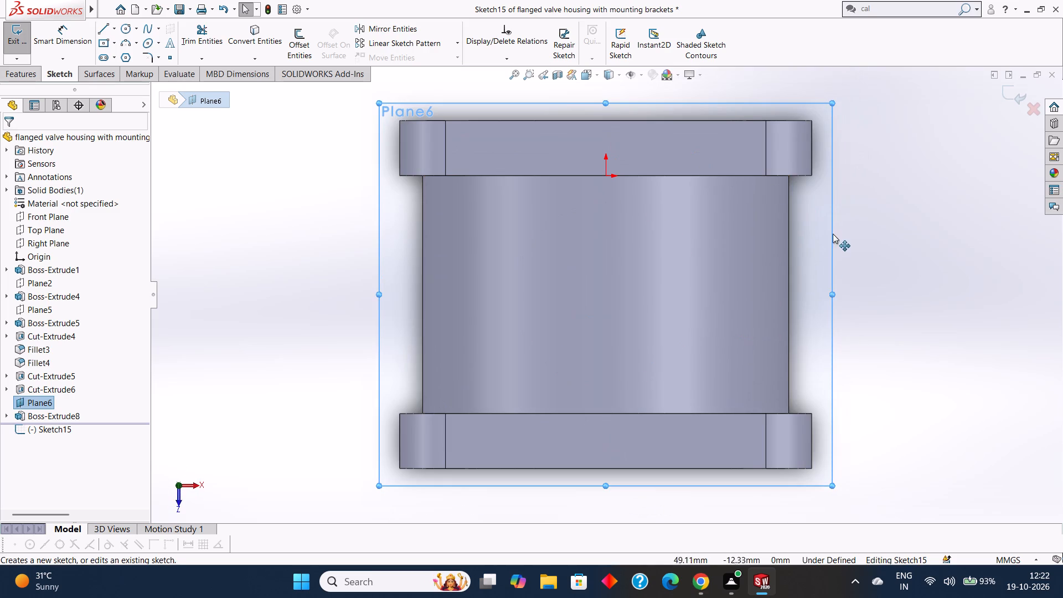
{"action": "left_click", "coordinate": [812, 231]}
{"action": "key", "text": "ctrl+8"}
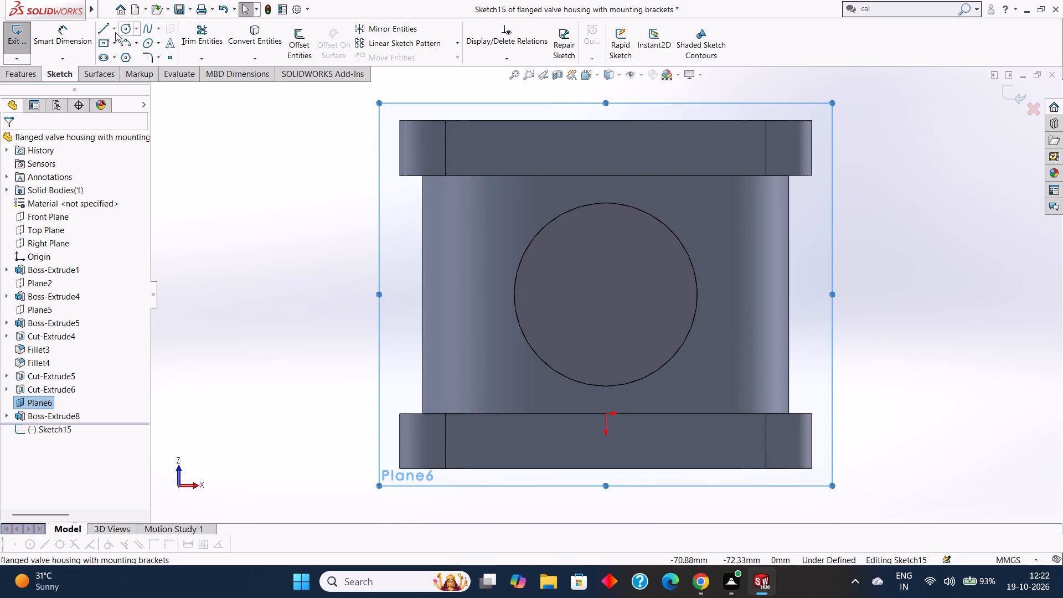
{"action": "left_click", "coordinate": [105, 42]}
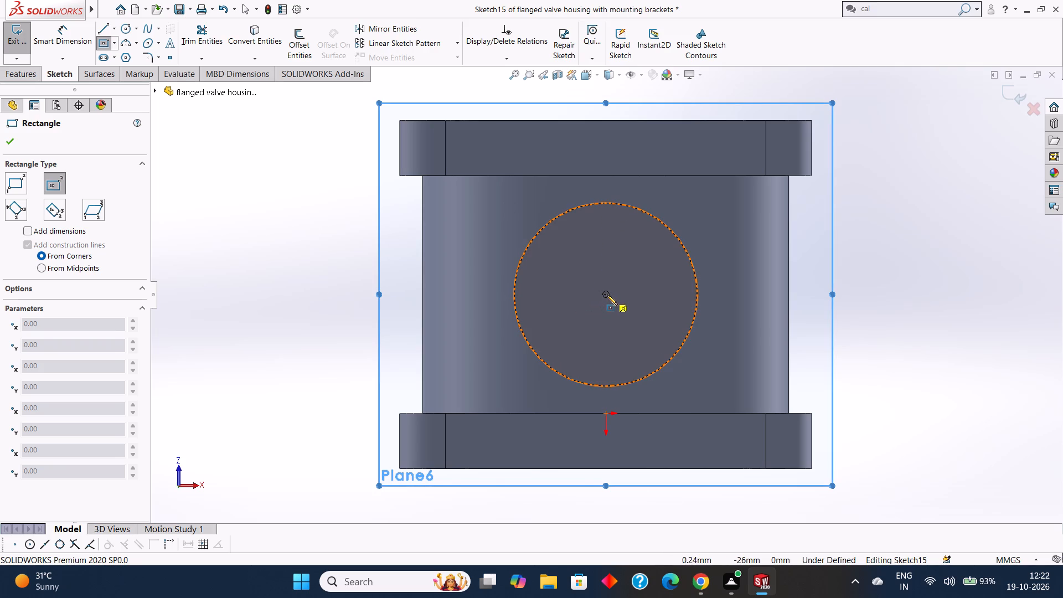
{"action": "left_click_drag", "start_coordinate": [607, 295], "coordinate": [740, 378]}
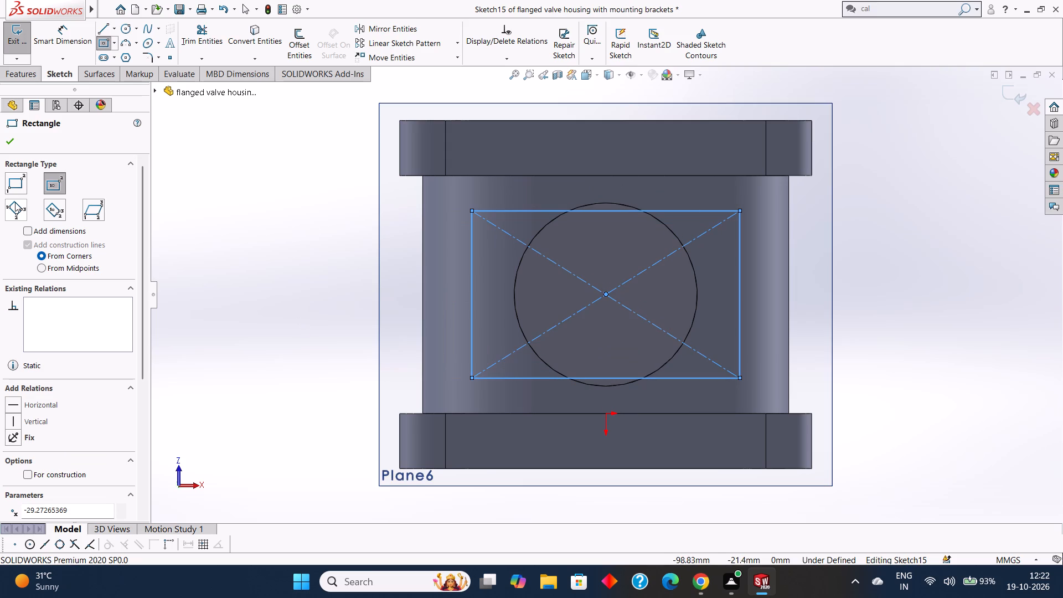
{"action": "left_click", "coordinate": [9, 147]}
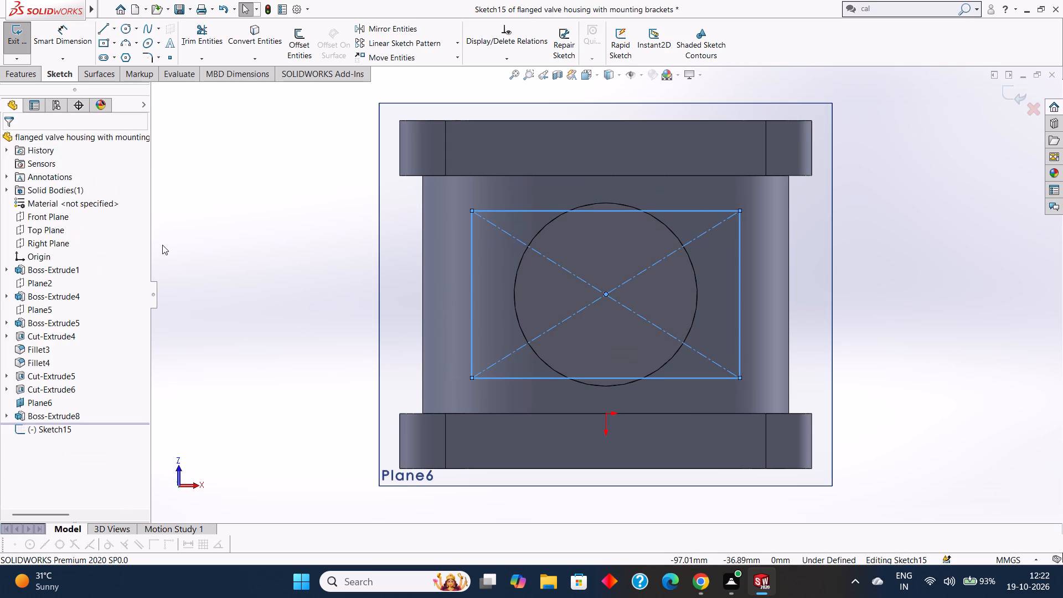
Save the part.
{"action": "key", "text": "ctrl+s"}
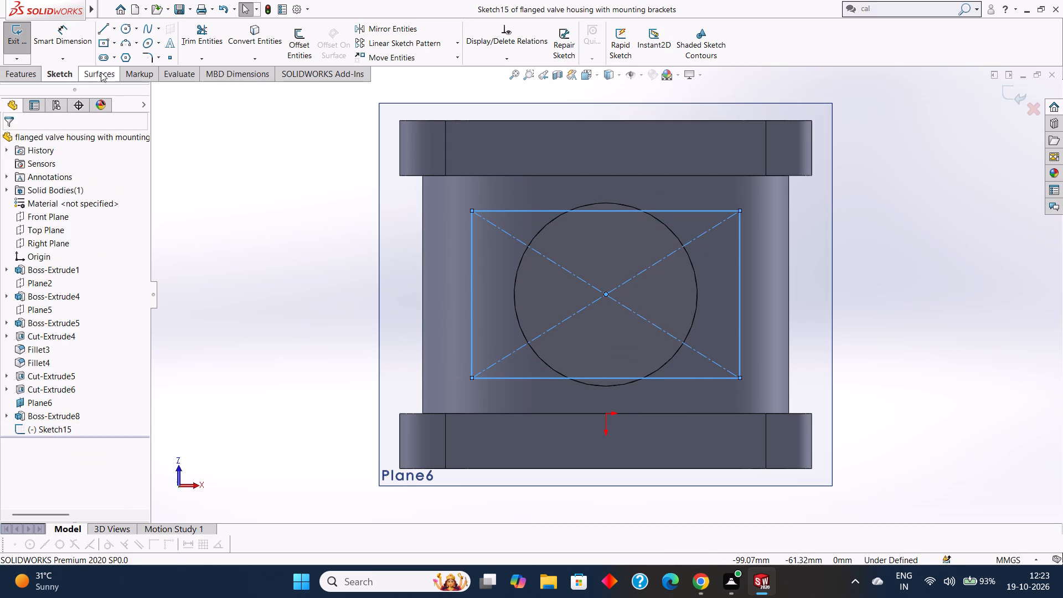
Dimension the centre rectangle's height and width to 60 mm each.
{"action": "left_click", "coordinate": [49, 31]}
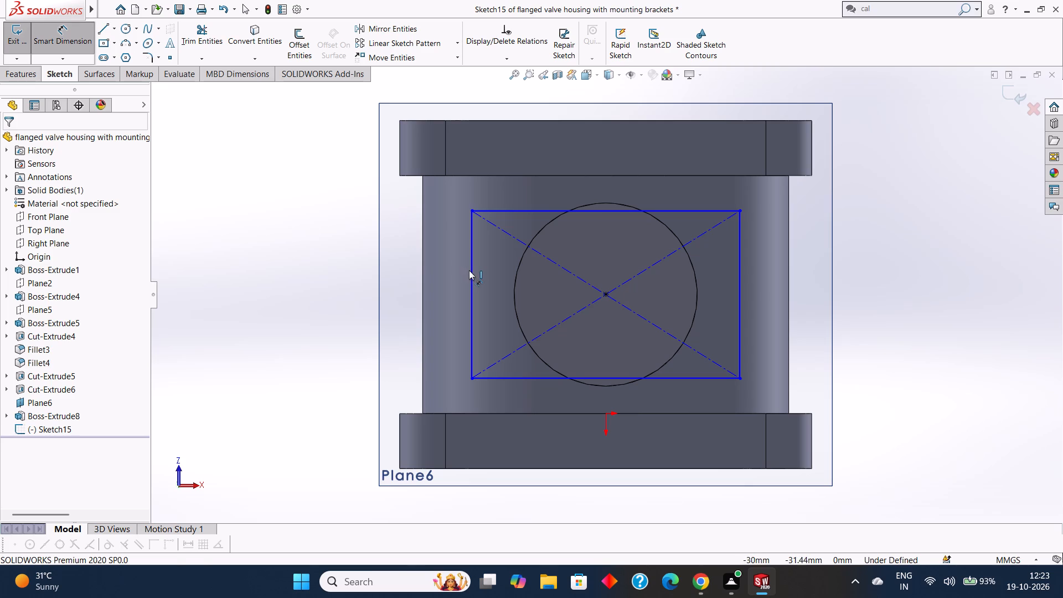
{"action": "left_click", "coordinate": [470, 271]}
{"action": "left_click", "coordinate": [433, 264]}
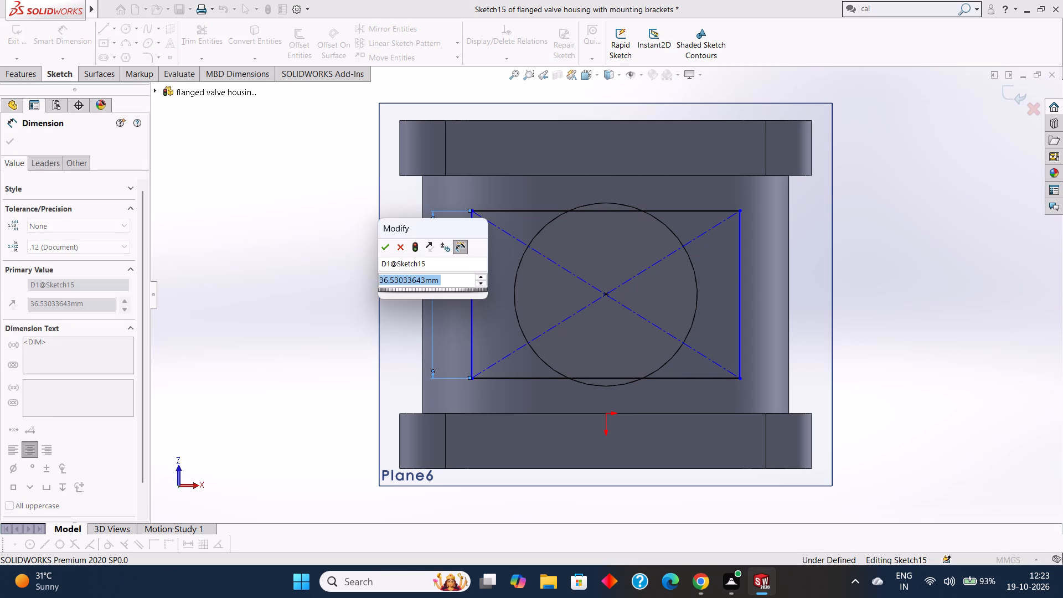
{"action": "type", "text": "60"}
{"action": "key", "text": "Return"}
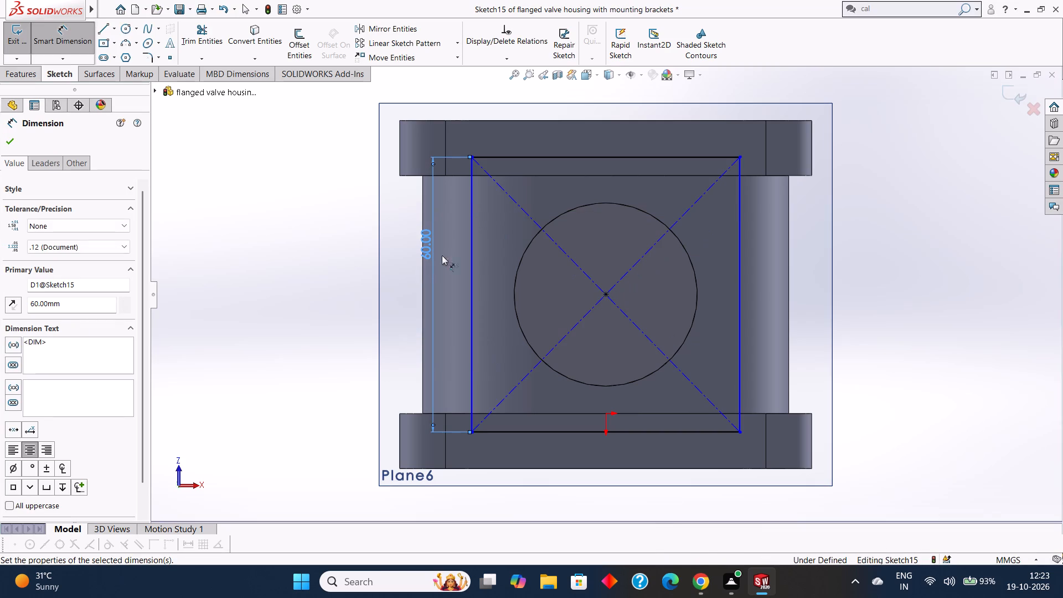
{"action": "left_click", "coordinate": [622, 154]}
{"action": "left_click", "coordinate": [622, 131]}
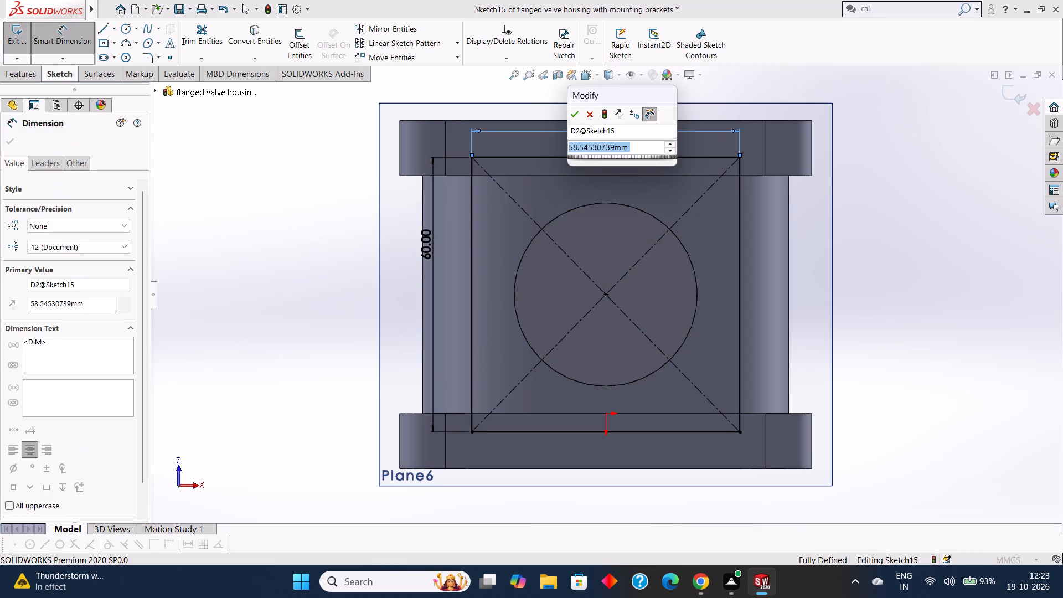
{"action": "type", "text": "60"}
{"action": "key", "text": "Return"}
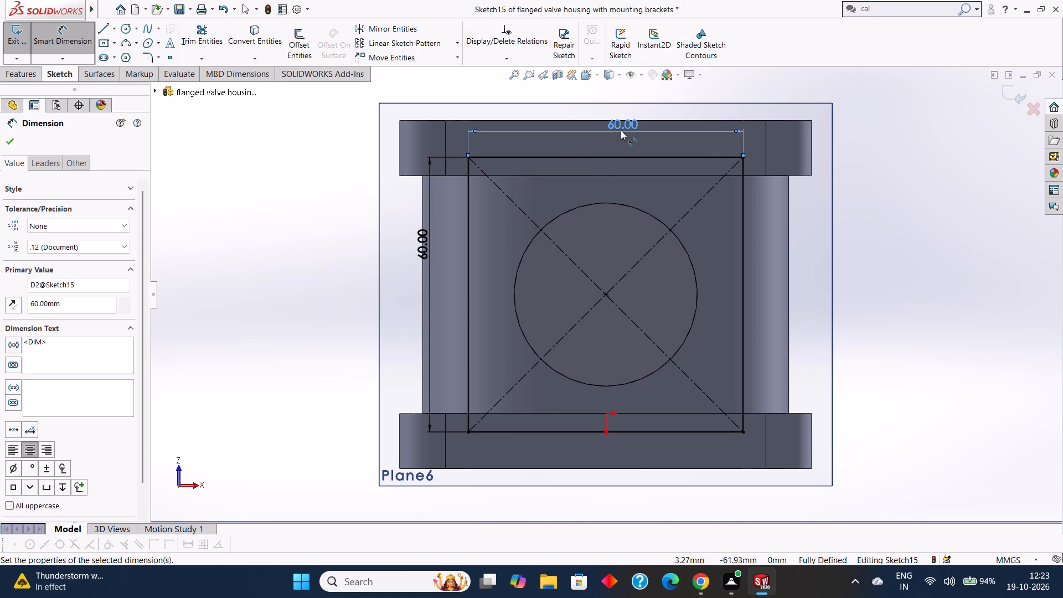
{"action": "left_click", "coordinate": [9, 139]}
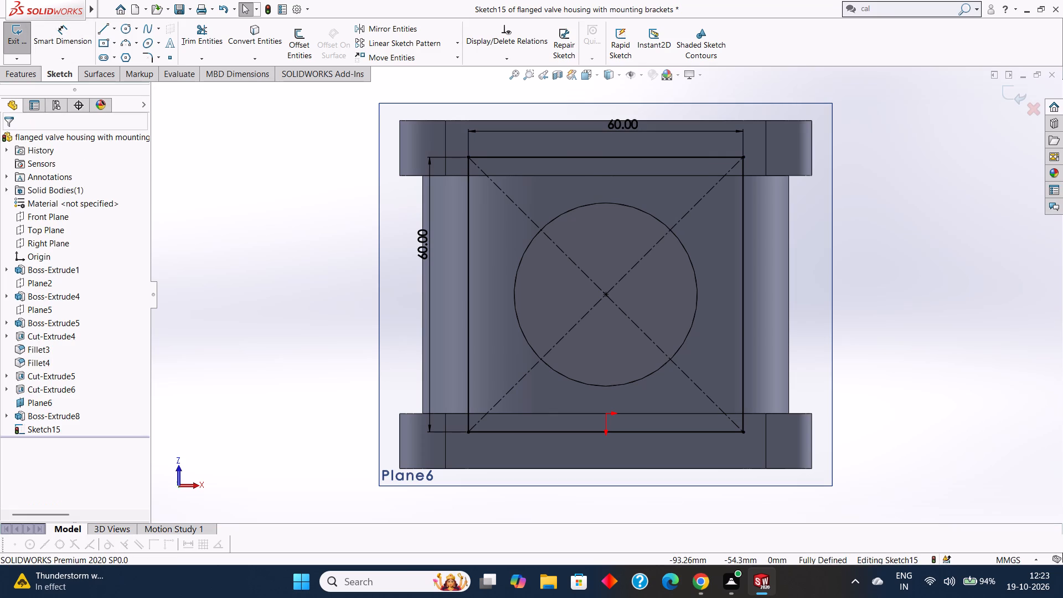
Extrude the square sketch Blind 10 mm, reversed to point away from the housing, with the result merged.
{"action": "left_click", "coordinate": [17, 75]}
{"action": "left_click", "coordinate": [21, 43]}
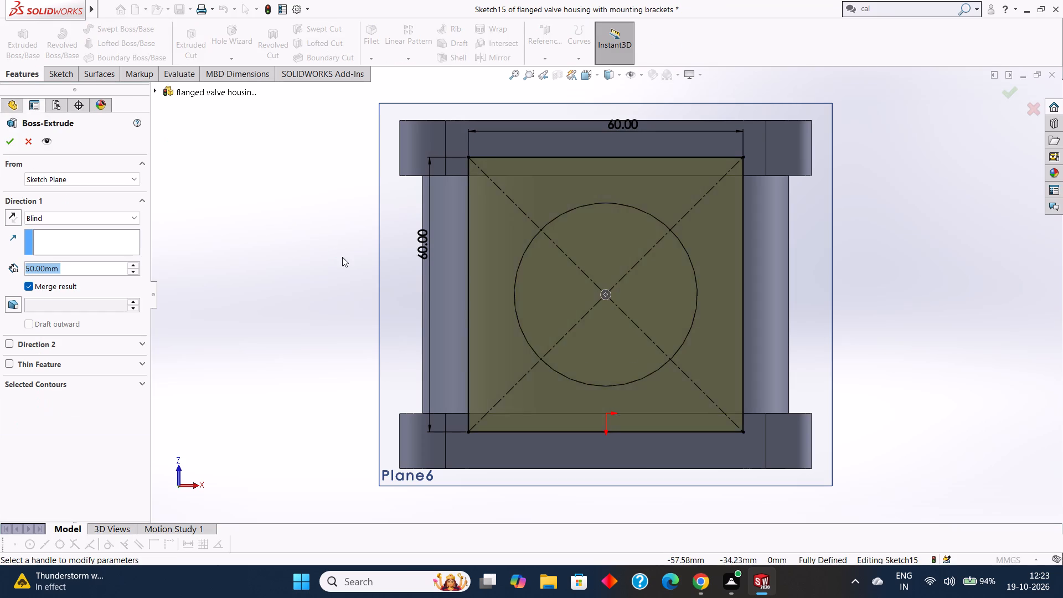
{"action": "scroll", "coordinate": [342, 257], "scroll_direction": "up", "scroll_amount": 3}
{"action": "middle_click_drag", "start_coordinate": [373, 313], "coordinate": [390, 275]}
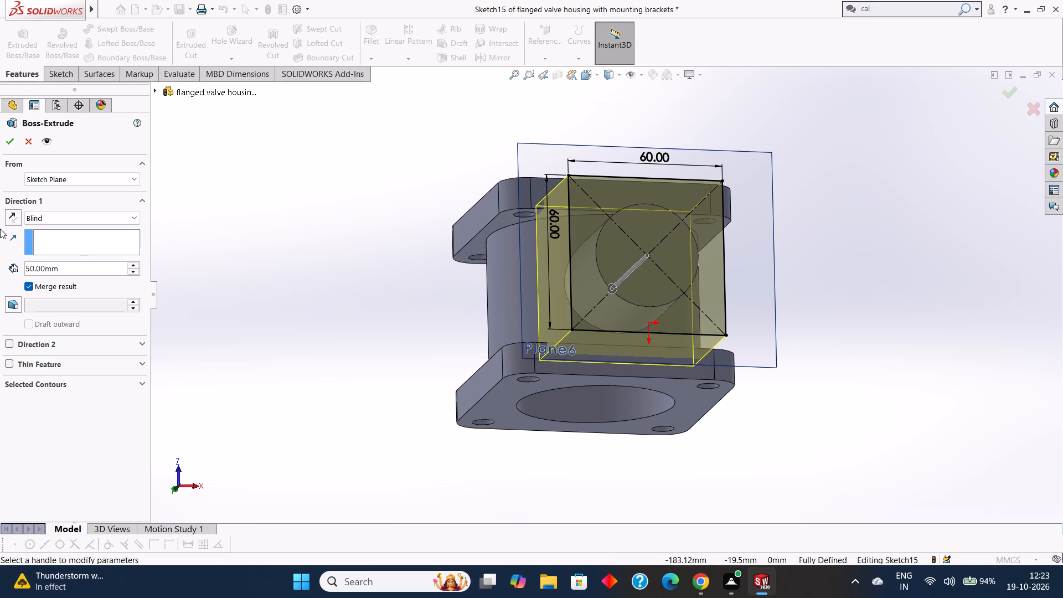
{"action": "left_click", "coordinate": [69, 267]}
{"action": "left_click_drag", "start_coordinate": [89, 272], "coordinate": [25, 262]}
{"action": "type", "text": "10"}
{"action": "key", "text": "Return"}
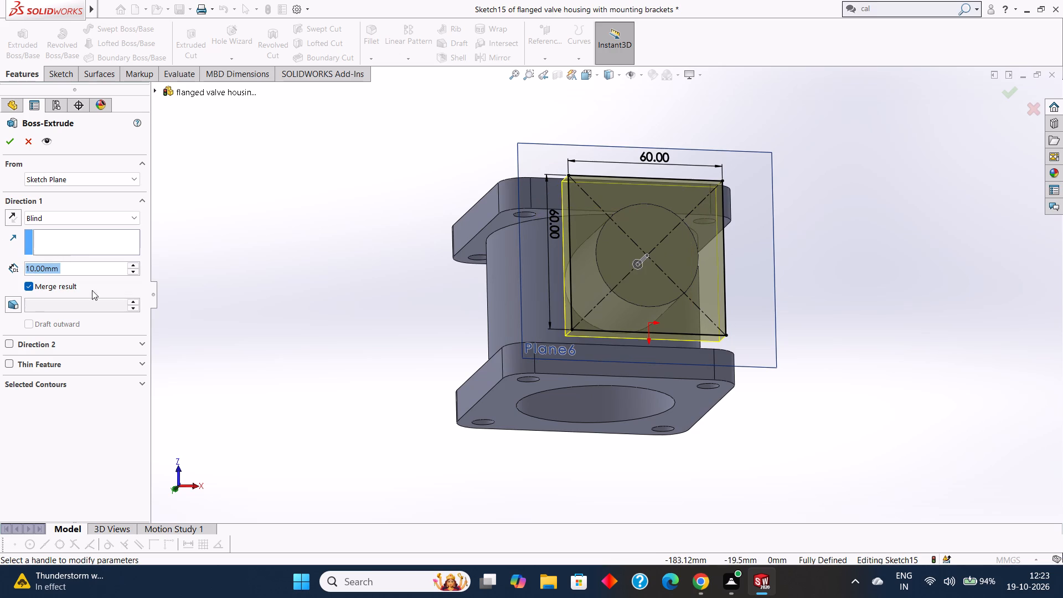
{"action": "middle_click_drag", "start_coordinate": [133, 302], "coordinate": [187, 266]}
{"action": "middle_click_drag", "start_coordinate": [426, 352], "coordinate": [436, 291]}
{"action": "middle_click_drag", "start_coordinate": [320, 322], "coordinate": [366, 312]}
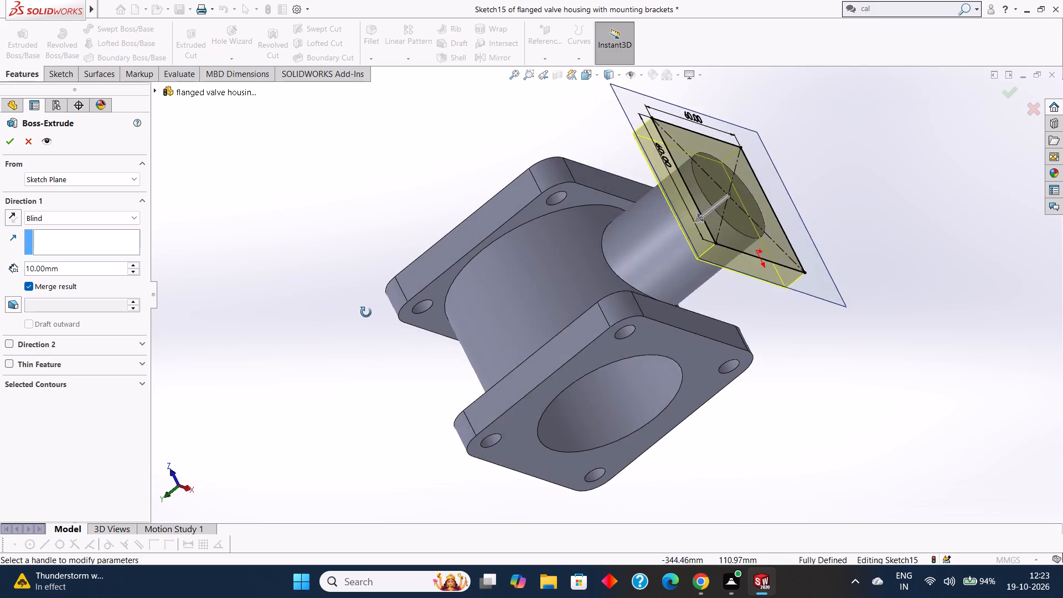
{"action": "middle_click_drag", "start_coordinate": [366, 312], "coordinate": [382, 311]}
{"action": "left_click", "coordinate": [9, 218]}
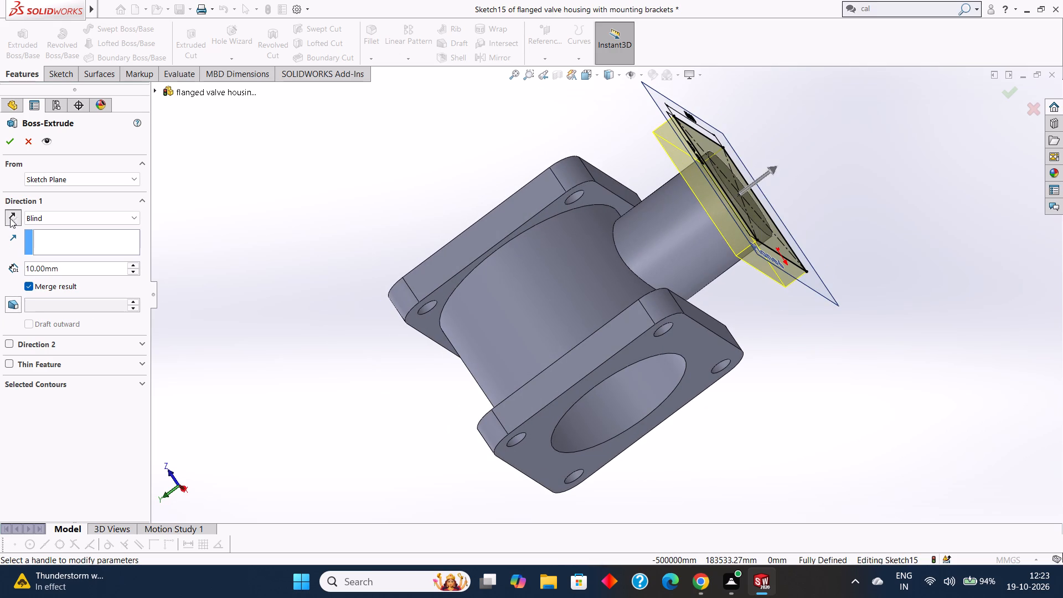
{"action": "left_click", "coordinate": [7, 136]}
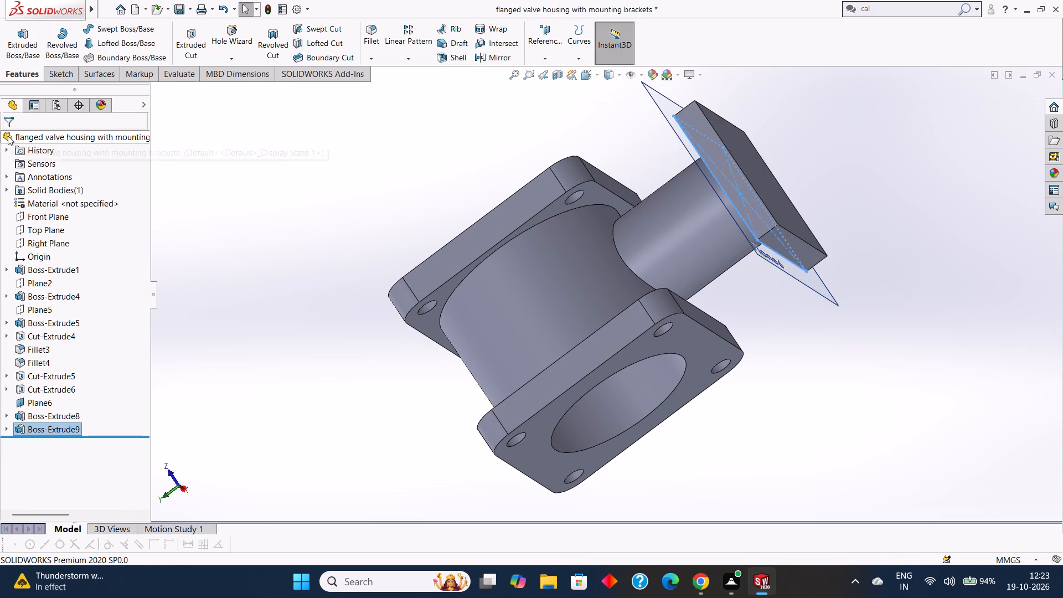
Hide Plane6.
{"action": "left_click", "coordinate": [1033, 337]}
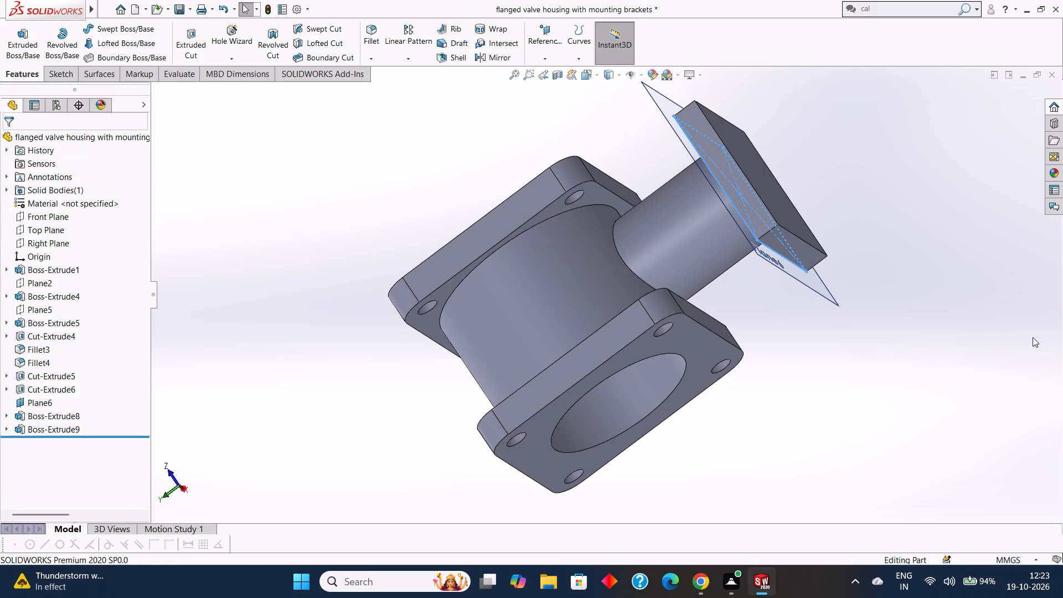
{"action": "scroll", "coordinate": [1019, 348], "scroll_direction": "up", "scroll_amount": 1}
{"action": "middle_click_drag", "start_coordinate": [1015, 350], "coordinate": [905, 430]}
{"action": "right_click", "coordinate": [678, 186]}
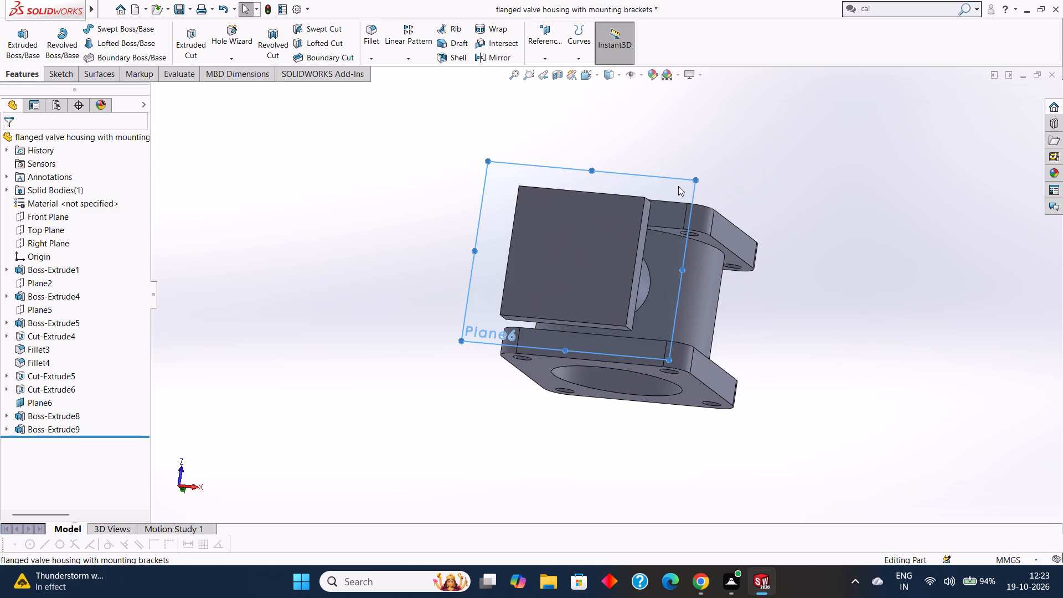
{"action": "left_click", "coordinate": [719, 172]}
Fillet the four corner edges of the square mounting plate with a 10 mm symmetric radius.
{"action": "middle_click_drag", "start_coordinate": [844, 298], "coordinate": [864, 229]}
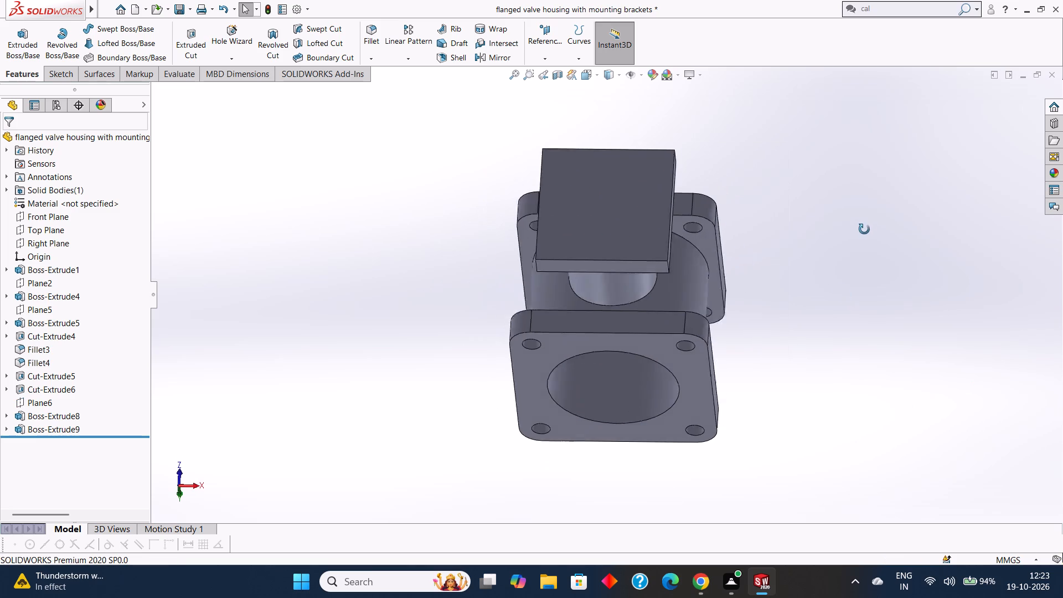
{"action": "middle_click_drag", "start_coordinate": [864, 229], "coordinate": [865, 224]}
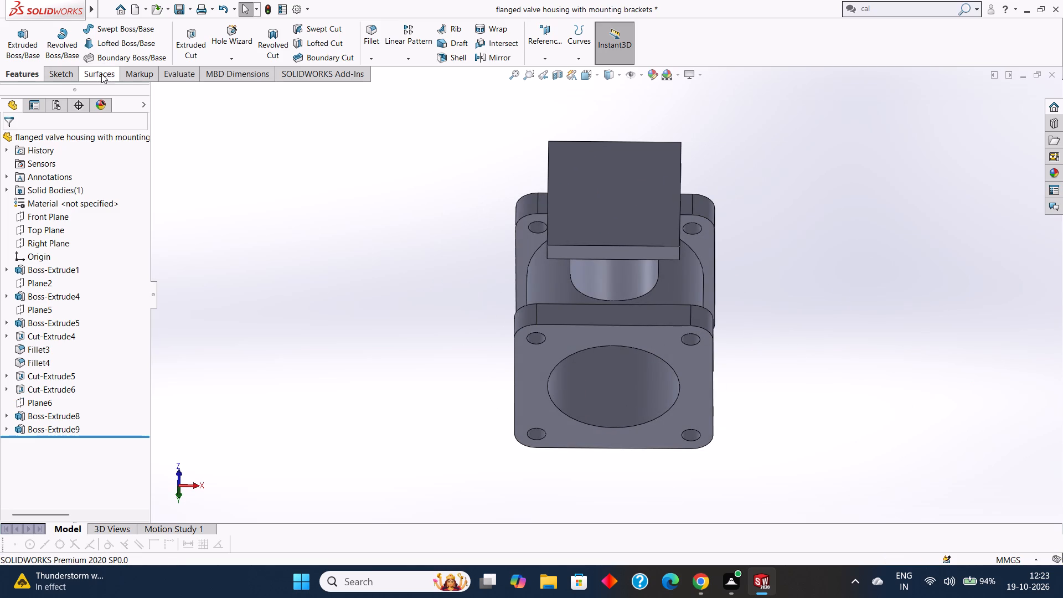
{"action": "left_click", "coordinate": [378, 55]}
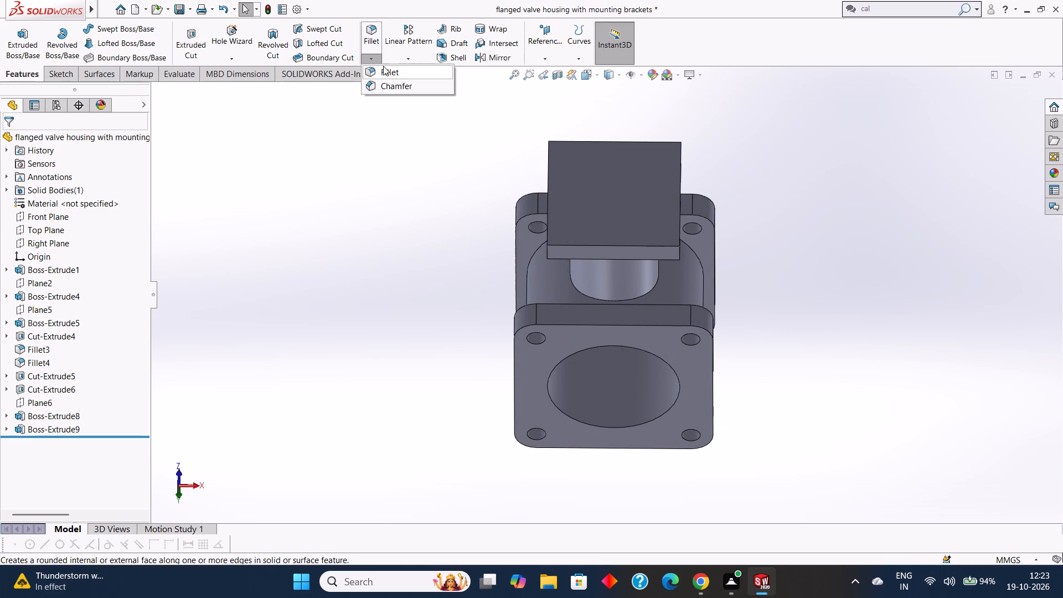
{"action": "left_click", "coordinate": [383, 68]}
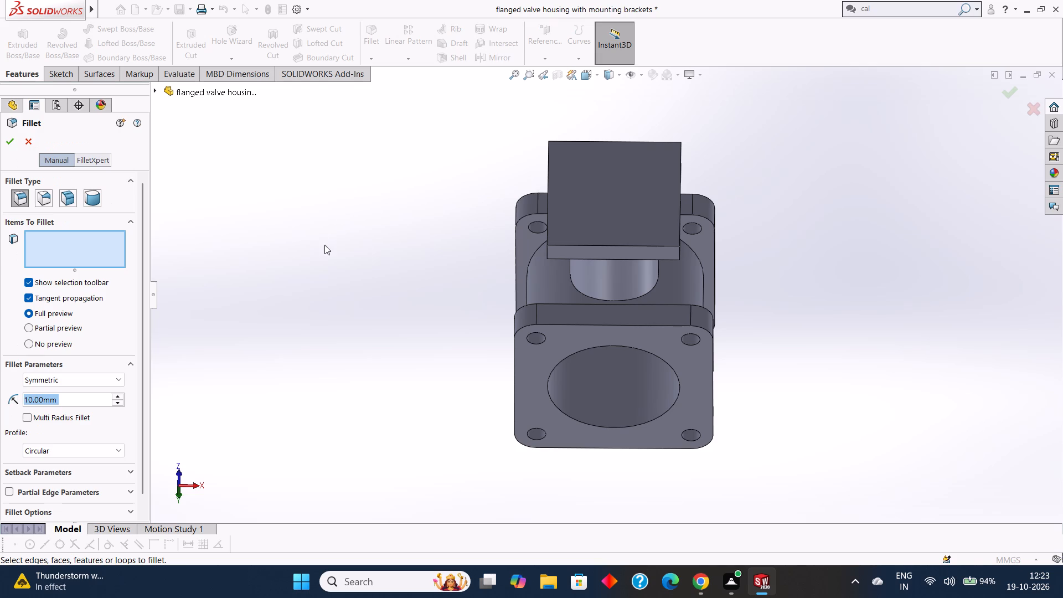
{"action": "middle_click_drag", "start_coordinate": [324, 245], "coordinate": [358, 218]}
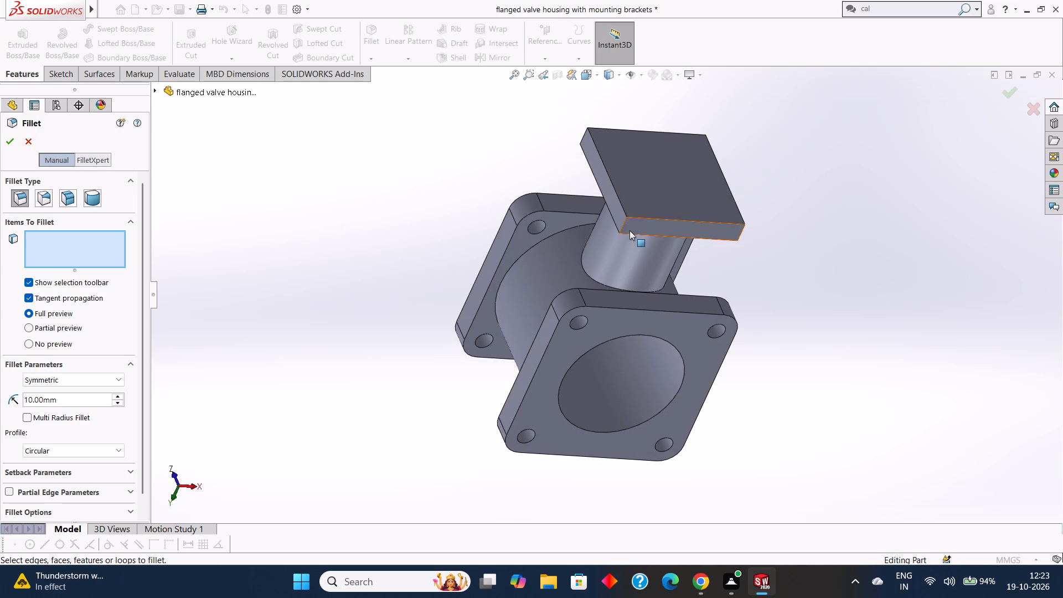
{"action": "left_click", "coordinate": [626, 221]}
{"action": "middle_click_drag", "start_coordinate": [830, 248], "coordinate": [791, 246]}
{"action": "left_click", "coordinate": [669, 227]}
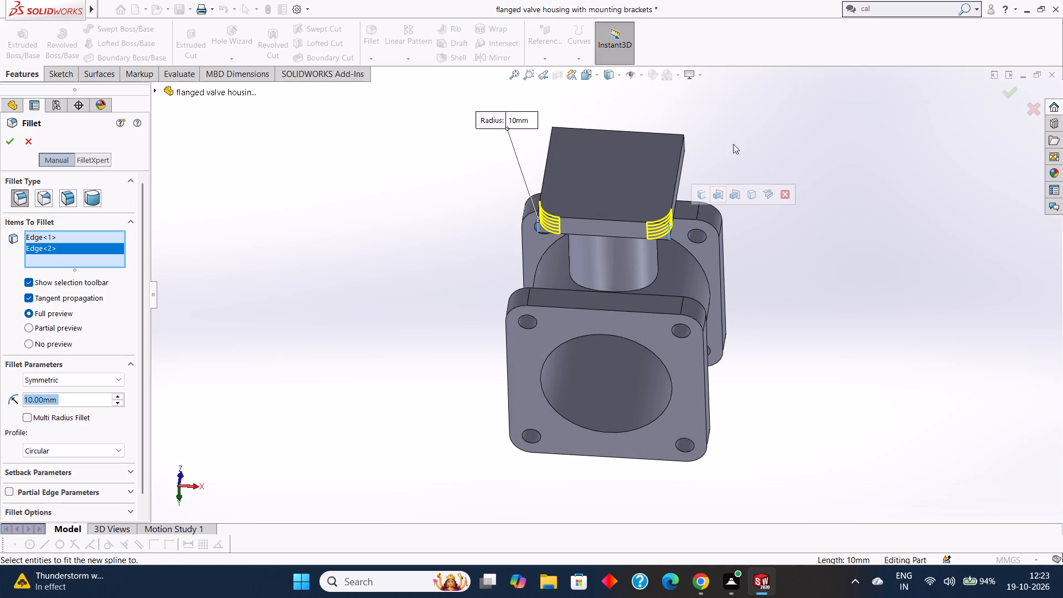
{"action": "middle_click_drag", "start_coordinate": [733, 125], "coordinate": [684, 233]}
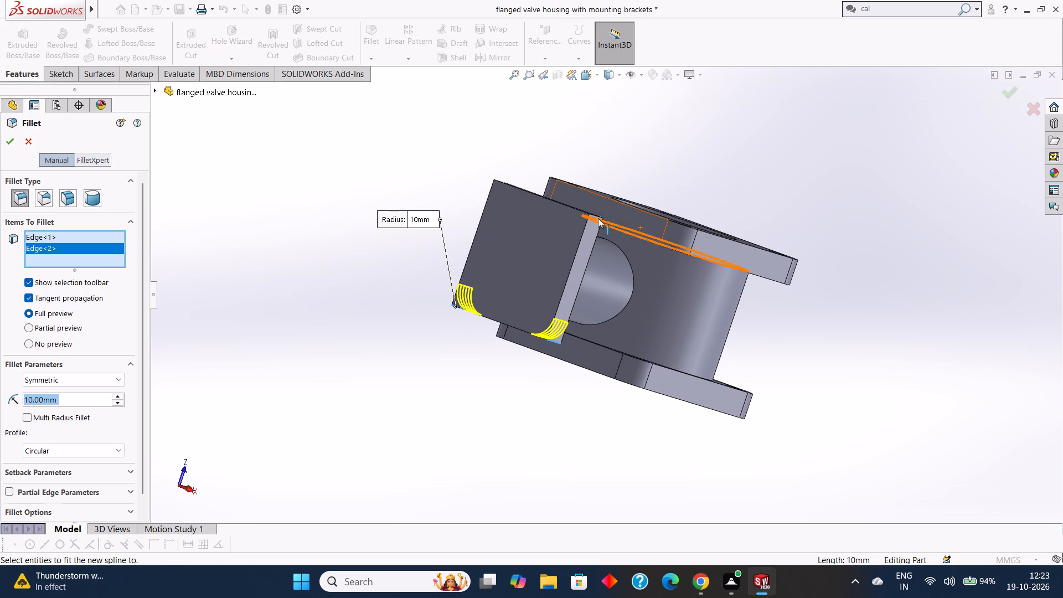
{"action": "left_click", "coordinate": [595, 215]}
{"action": "middle_click_drag", "start_coordinate": [605, 141], "coordinate": [672, 164]}
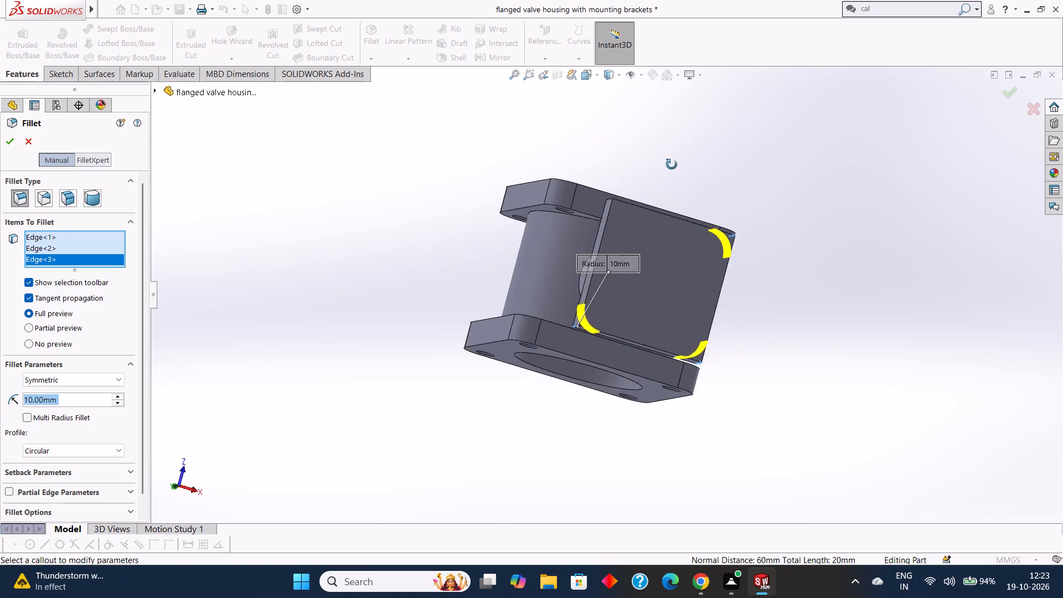
{"action": "middle_click_drag", "start_coordinate": [672, 164], "coordinate": [715, 183]}
{"action": "left_click", "coordinate": [700, 215]}
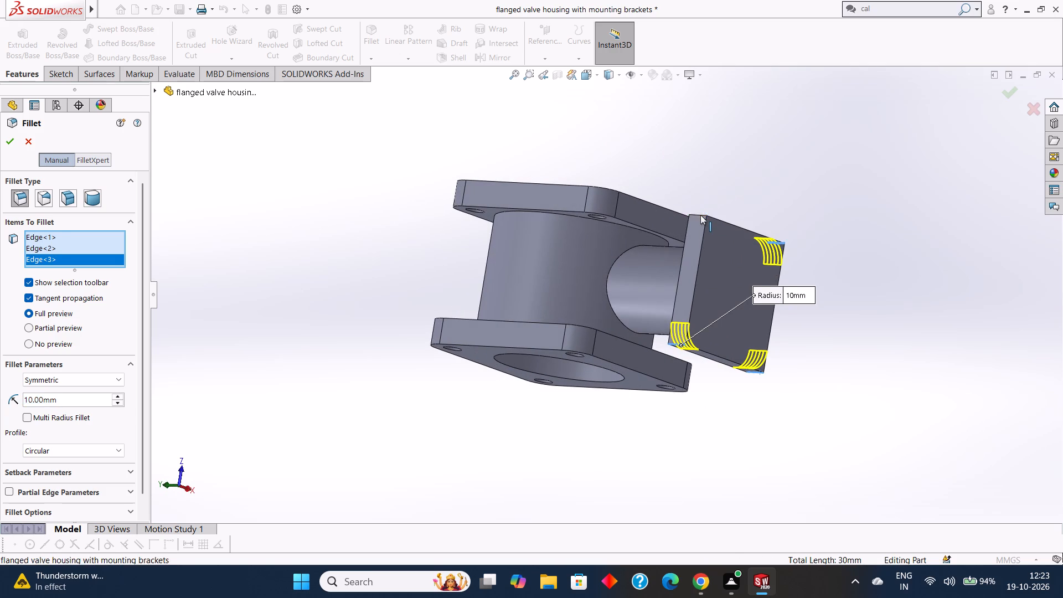
{"action": "middle_click_drag", "start_coordinate": [821, 324], "coordinate": [770, 265]}
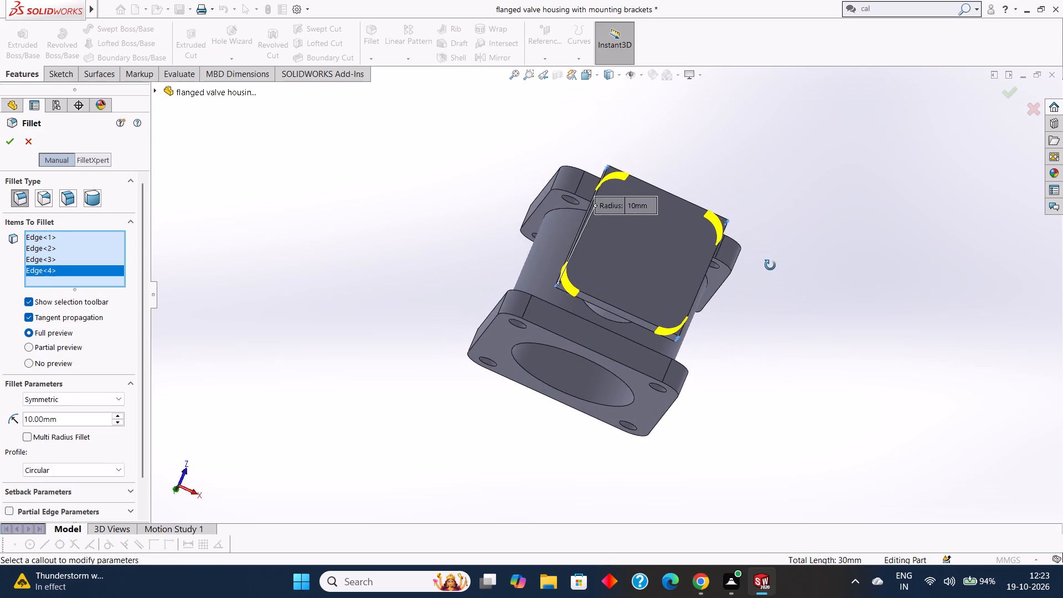
{"action": "middle_click_drag", "start_coordinate": [770, 265], "coordinate": [771, 266]}
{"action": "left_click", "coordinate": [6, 143]}
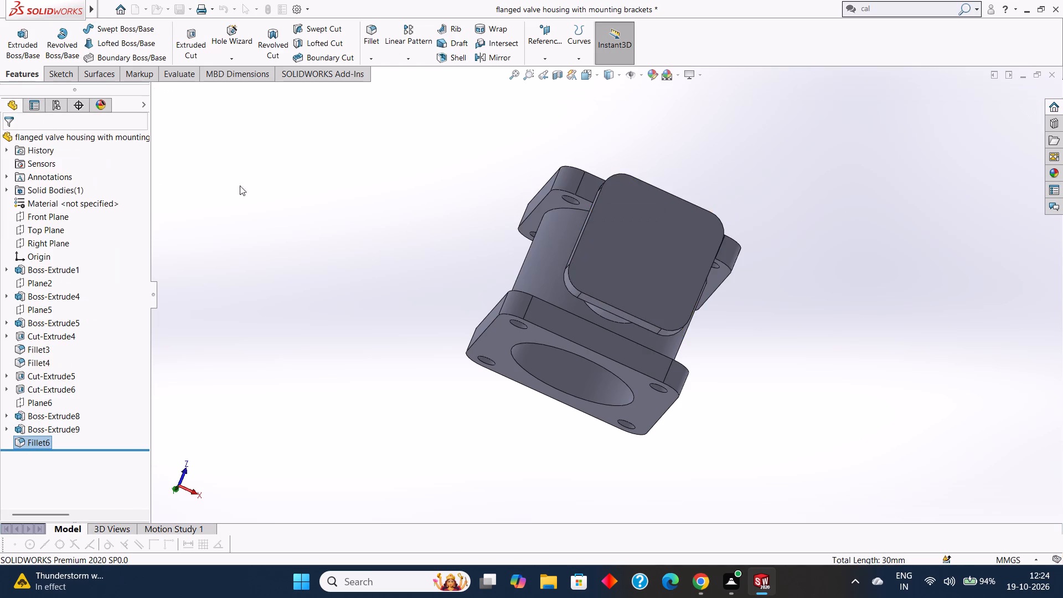
Sketch four circles, about 9 to 11 mm in diameter, on the mounting plate's outer face, each centred on a corner fillet's centre.
{"action": "scroll", "coordinate": [276, 190], "scroll_direction": "up", "scroll_amount": 2}
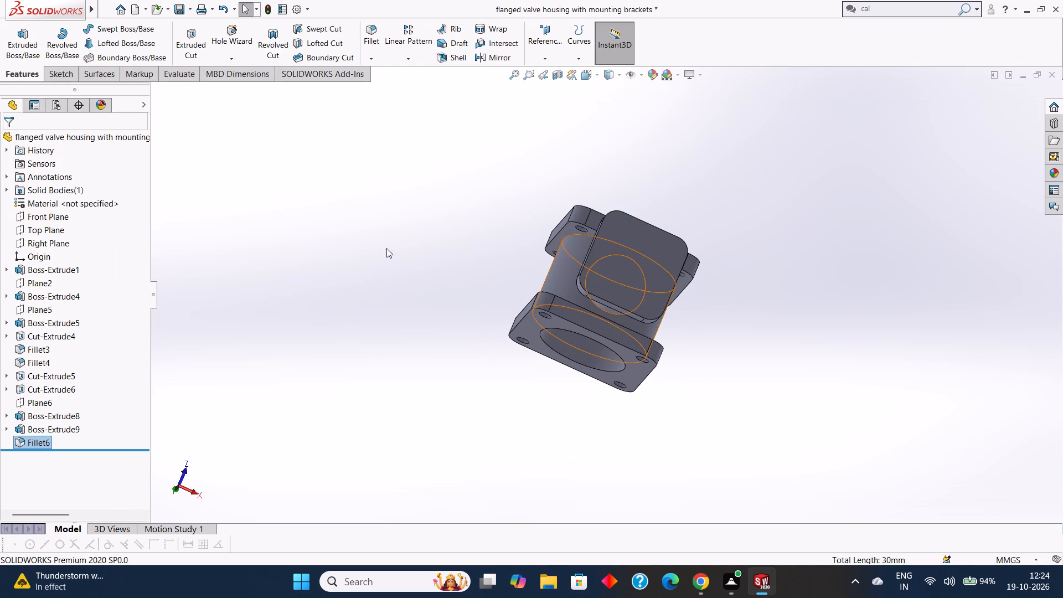
{"action": "scroll", "coordinate": [638, 260], "scroll_direction": "down", "scroll_amount": 3}
{"action": "left_click", "coordinate": [619, 228]}
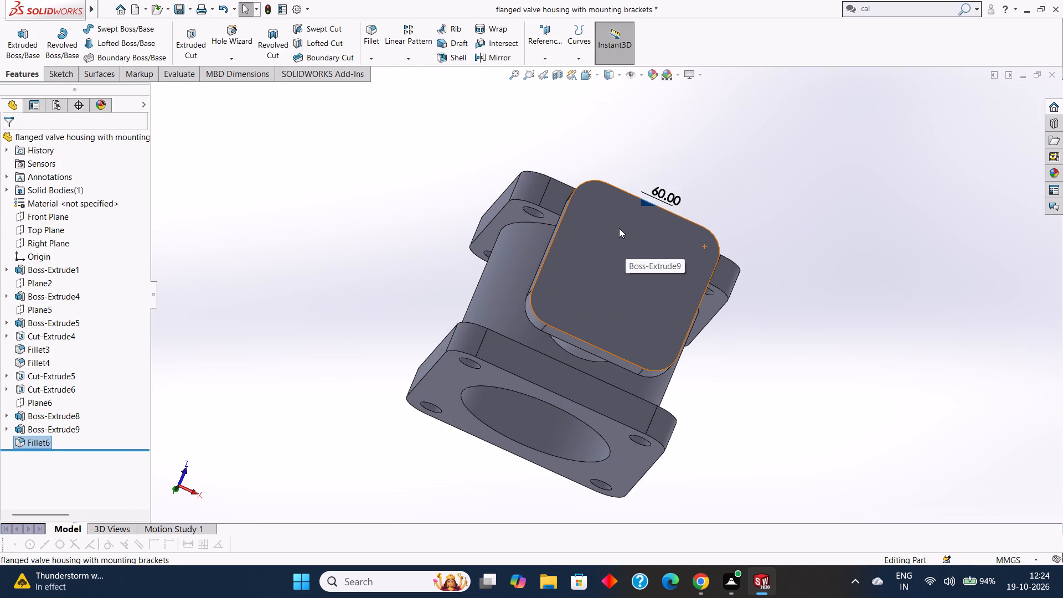
{"action": "left_click", "coordinate": [669, 193]}
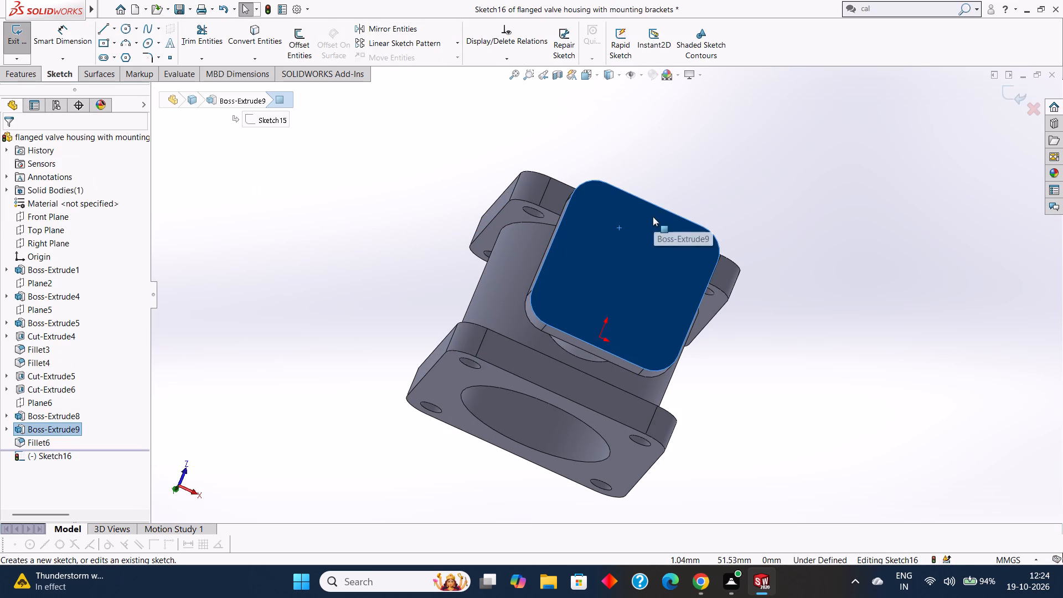
{"action": "key", "text": "ctrl+8"}
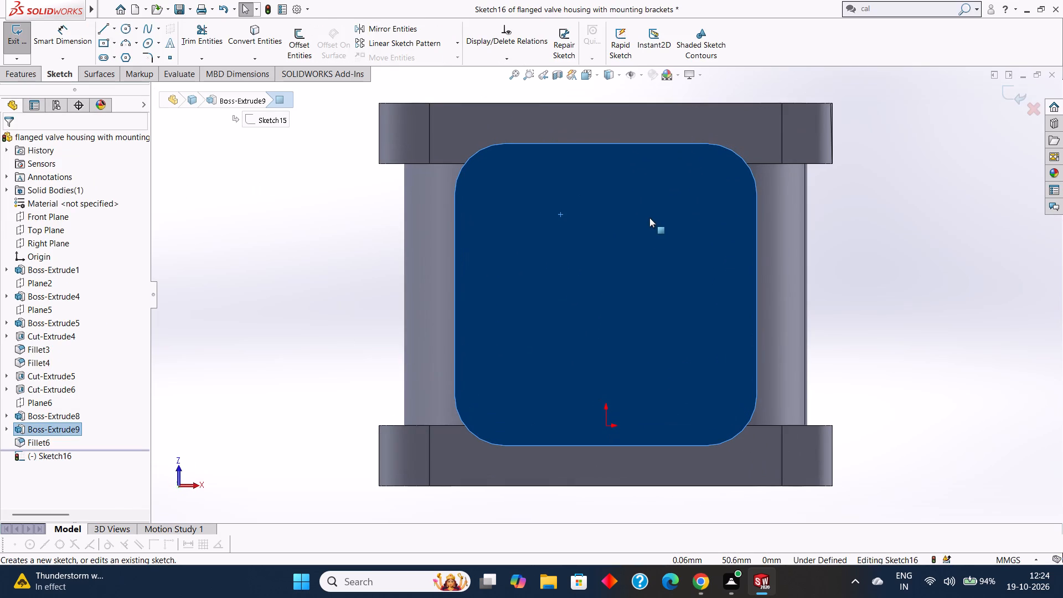
{"action": "key", "text": "Escape"}
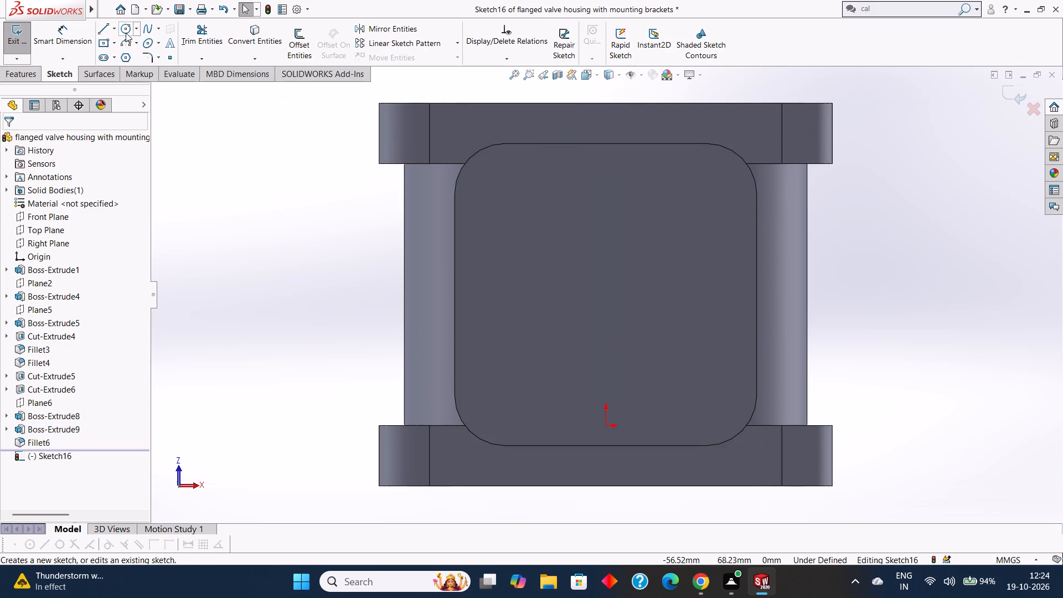
{"action": "left_click", "coordinate": [125, 30]}
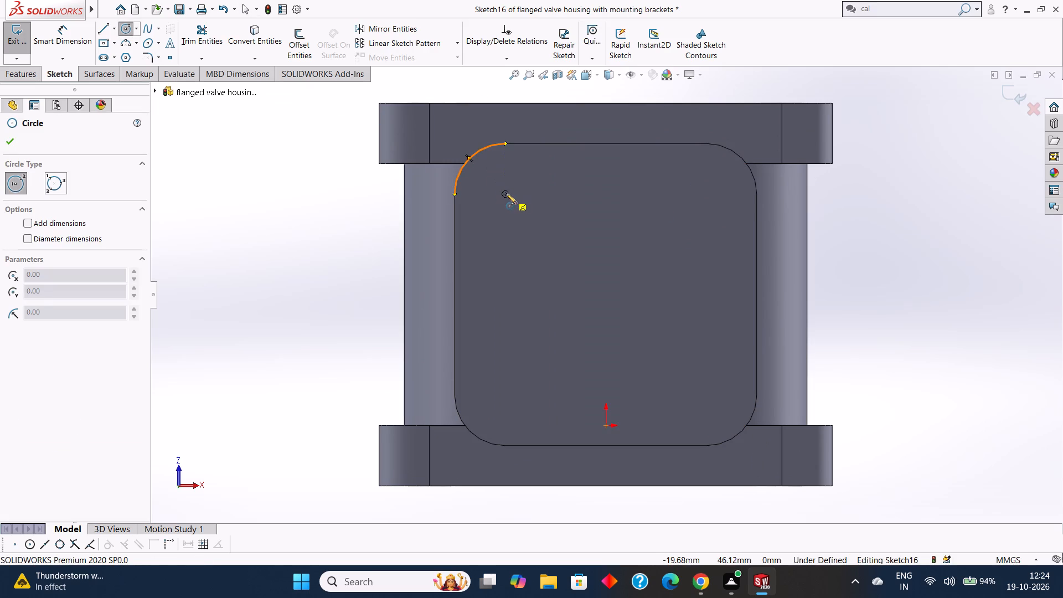
{"action": "left_click_drag", "start_coordinate": [506, 193], "coordinate": [518, 218]}
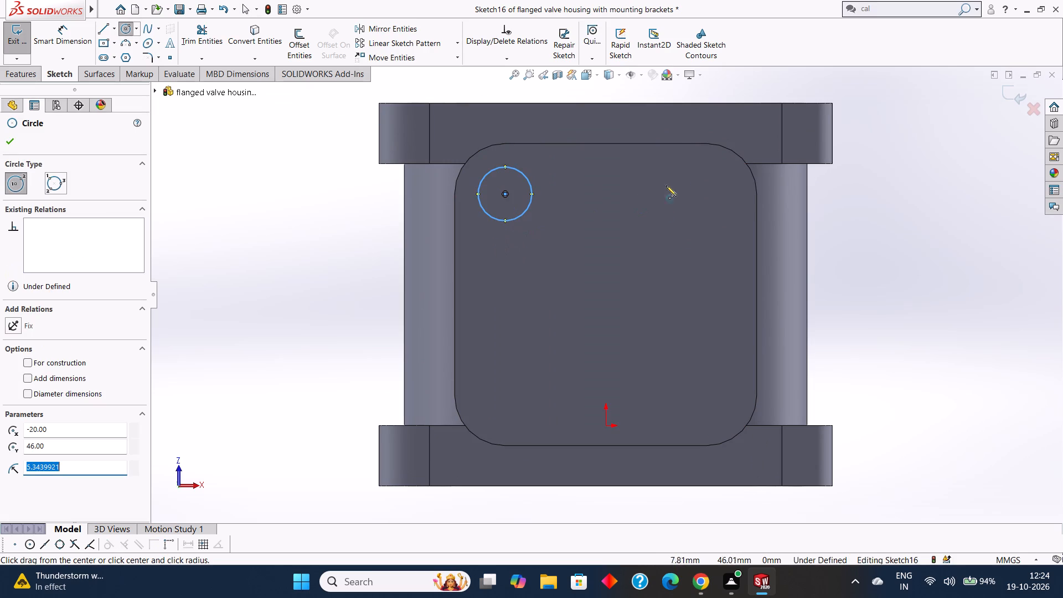
{"action": "left_click_drag", "start_coordinate": [707, 193], "coordinate": [714, 216]}
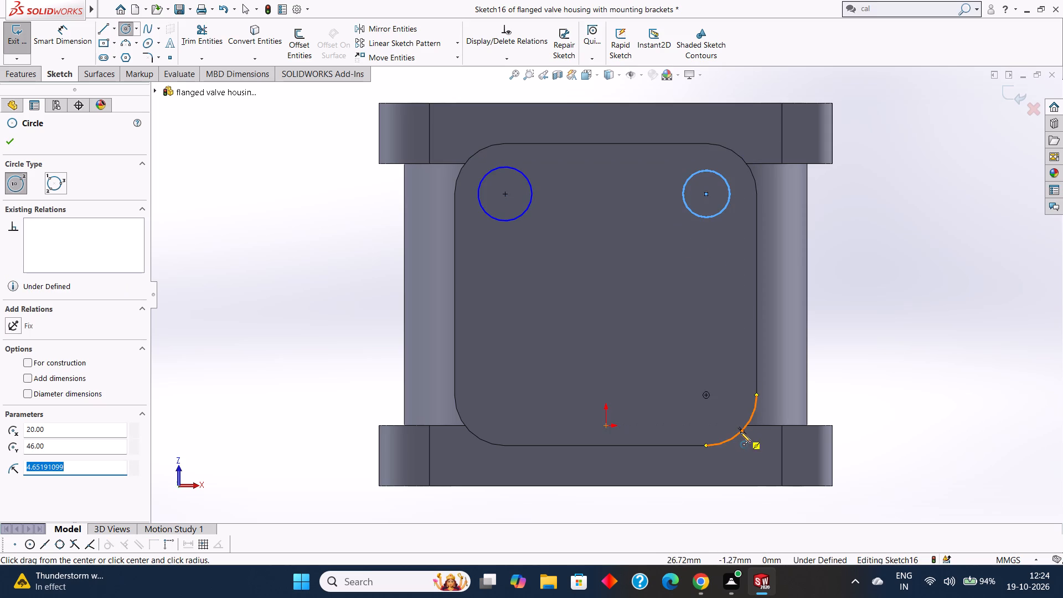
{"action": "left_click_drag", "start_coordinate": [706, 393], "coordinate": [724, 414]}
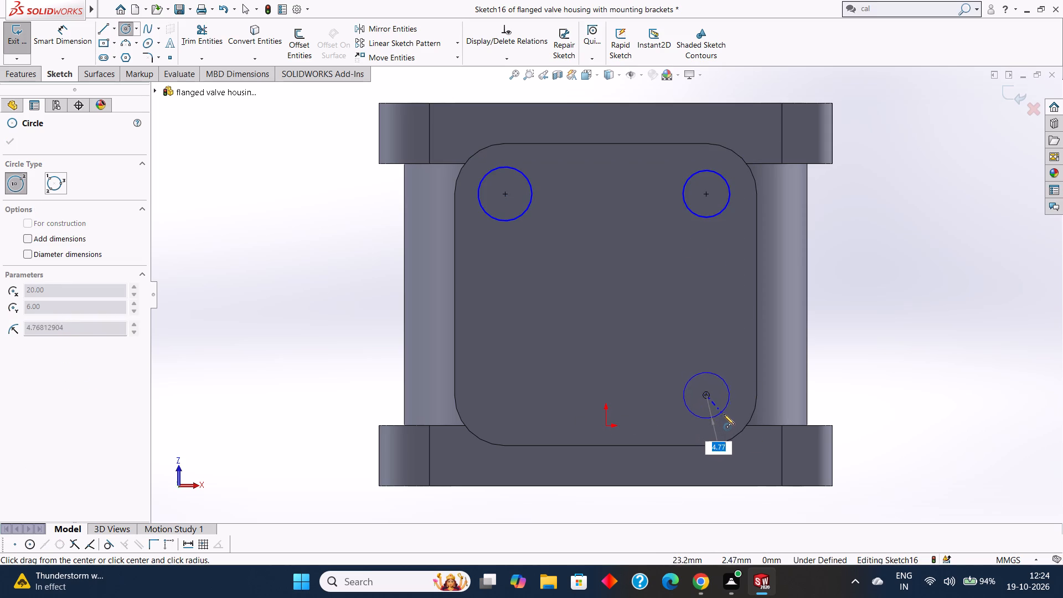
{"action": "left_click_drag", "start_coordinate": [724, 414], "coordinate": [724, 415]}
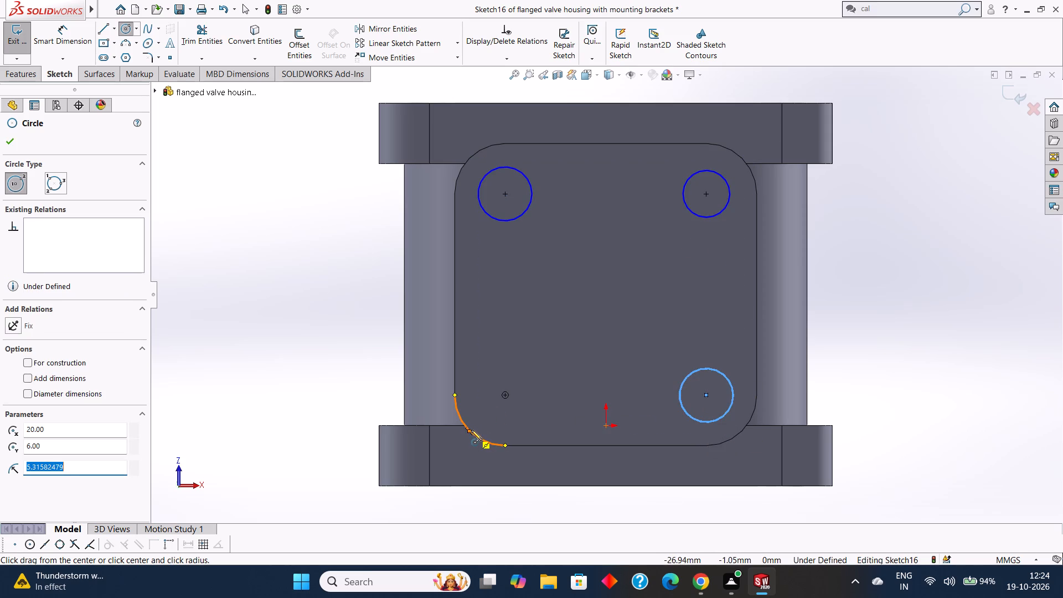
{"action": "left_click_drag", "start_coordinate": [506, 396], "coordinate": [517, 414]}
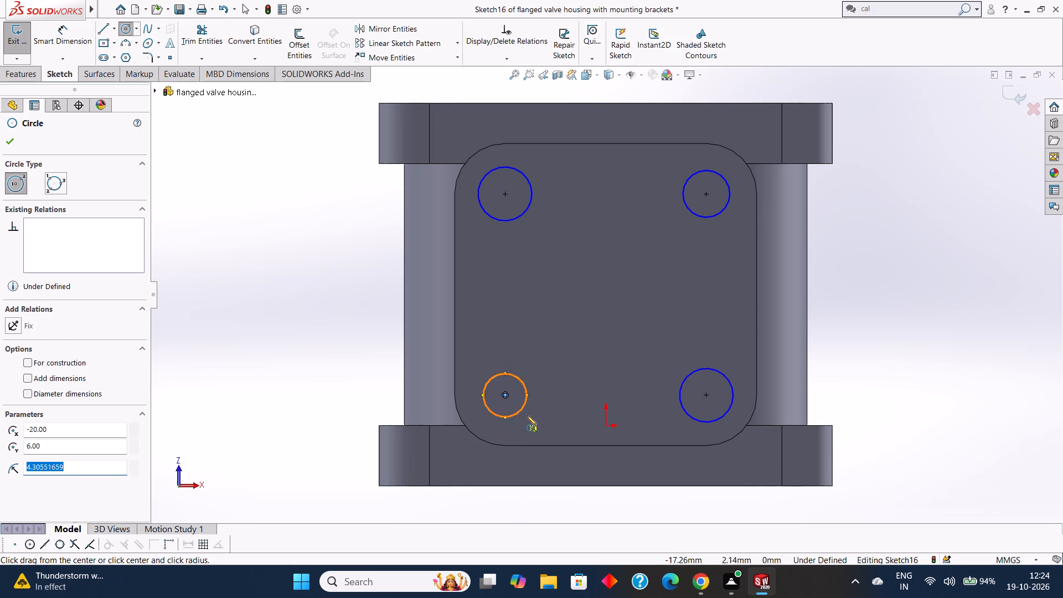
{"action": "left_click", "coordinate": [9, 134]}
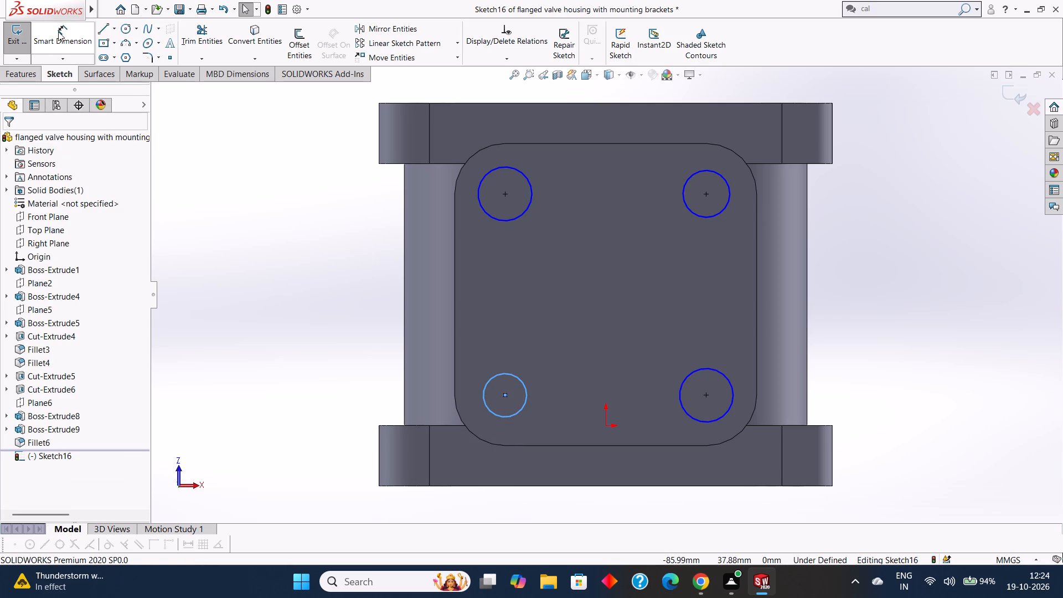
Dimension the two upper corner circles on the mounting plate to 8.50 mm diameter each.
{"action": "left_click", "coordinate": [58, 32]}
{"action": "scroll", "coordinate": [489, 176], "scroll_direction": "up", "scroll_amount": 1}
{"action": "left_click", "coordinate": [529, 190]}
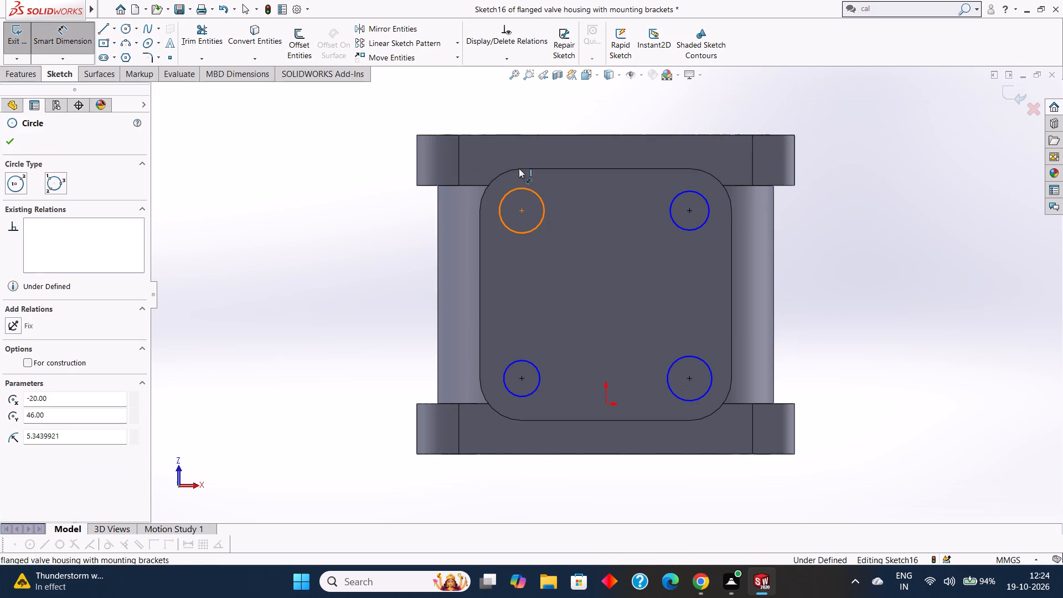
{"action": "left_click", "coordinate": [515, 155]}
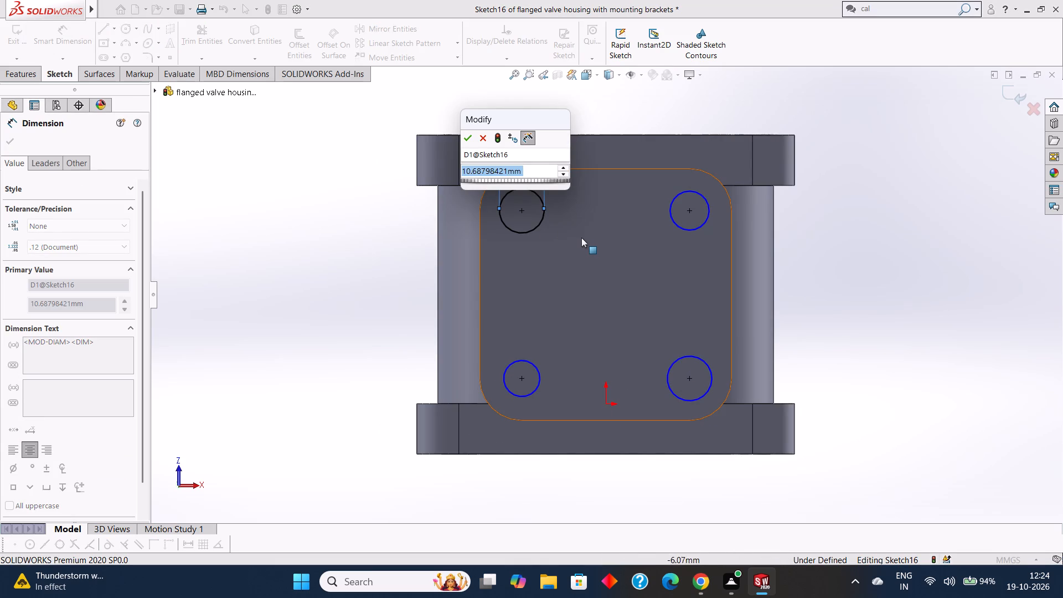
{"action": "key", "text": "BackSpace"}
{"action": "type", "text": "8.50"}
{"action": "key", "text": "Return"}
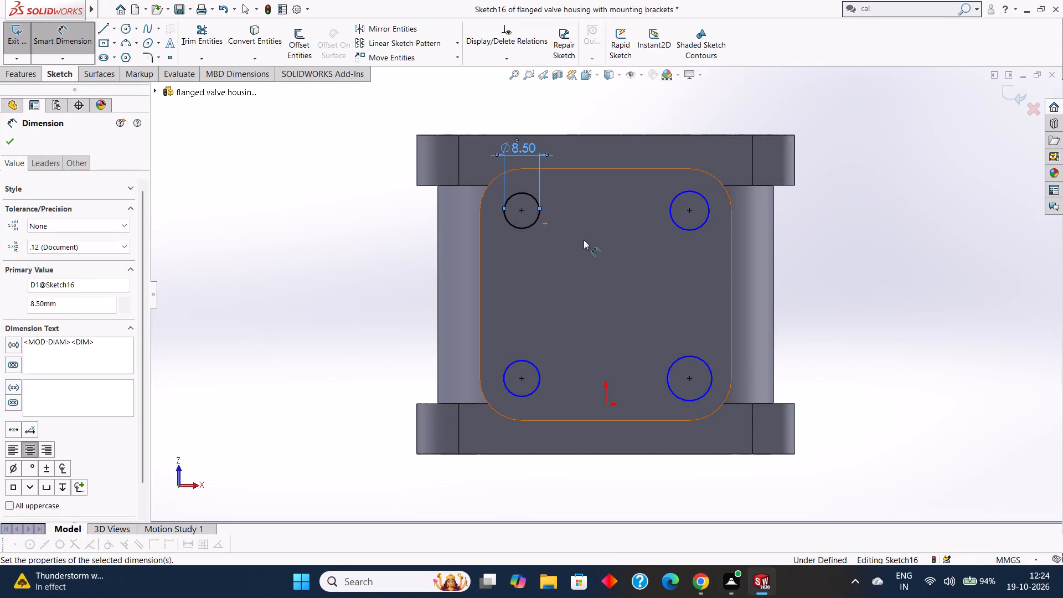
{"action": "left_click", "coordinate": [695, 189]}
{"action": "left_click", "coordinate": [694, 148]}
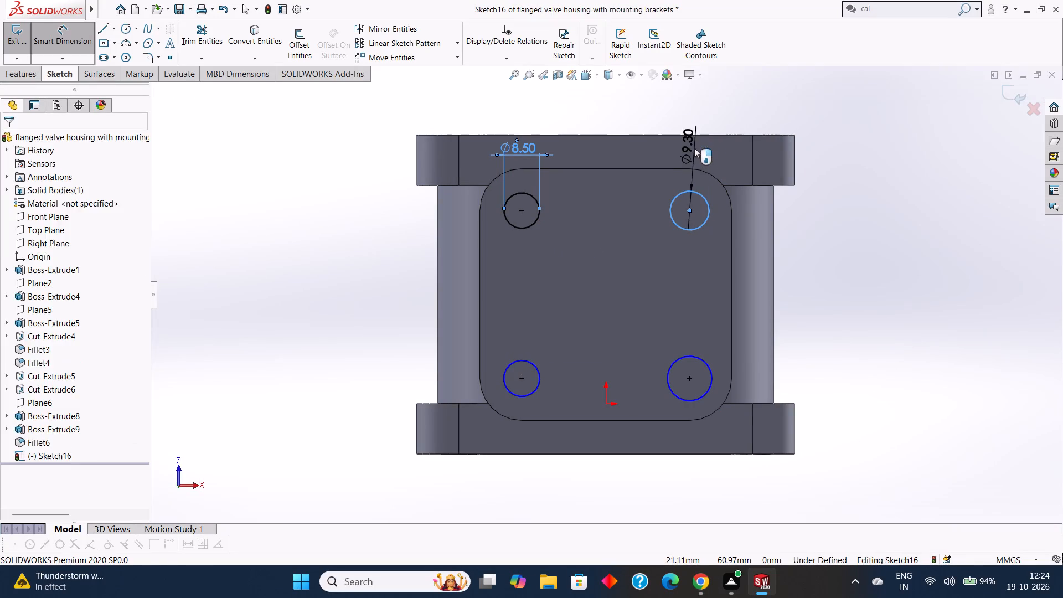
{"action": "key", "text": "BackSpace"}
{"action": "type", "text": "8.50"}
{"action": "key", "text": "Return"}
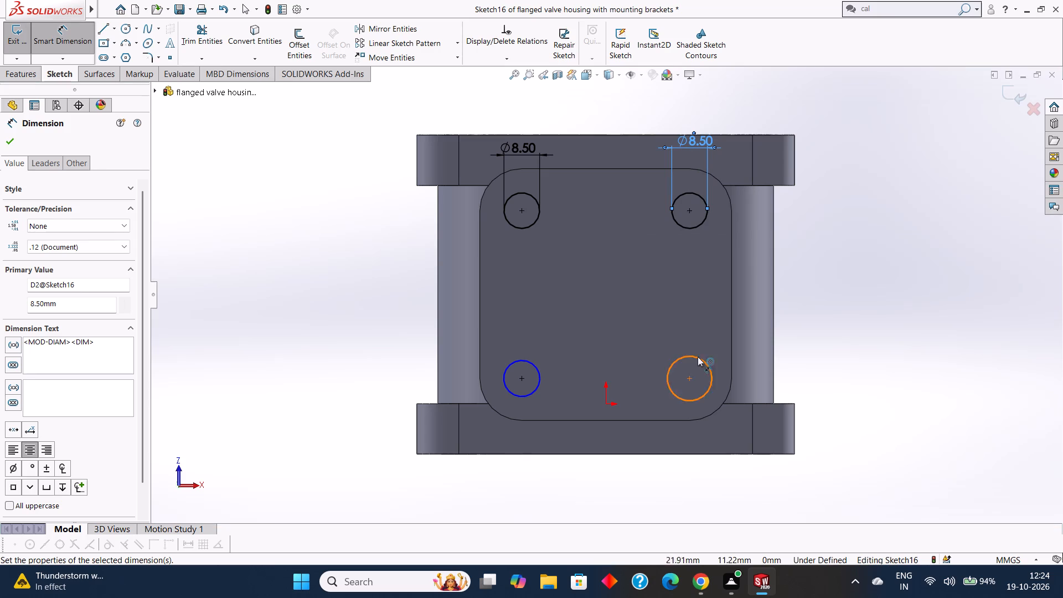
Dimension the two lower corner circles on the mounting plate to 8.50 mm diameter each.
{"action": "left_click", "coordinate": [694, 357]}
{"action": "left_click", "coordinate": [697, 315]}
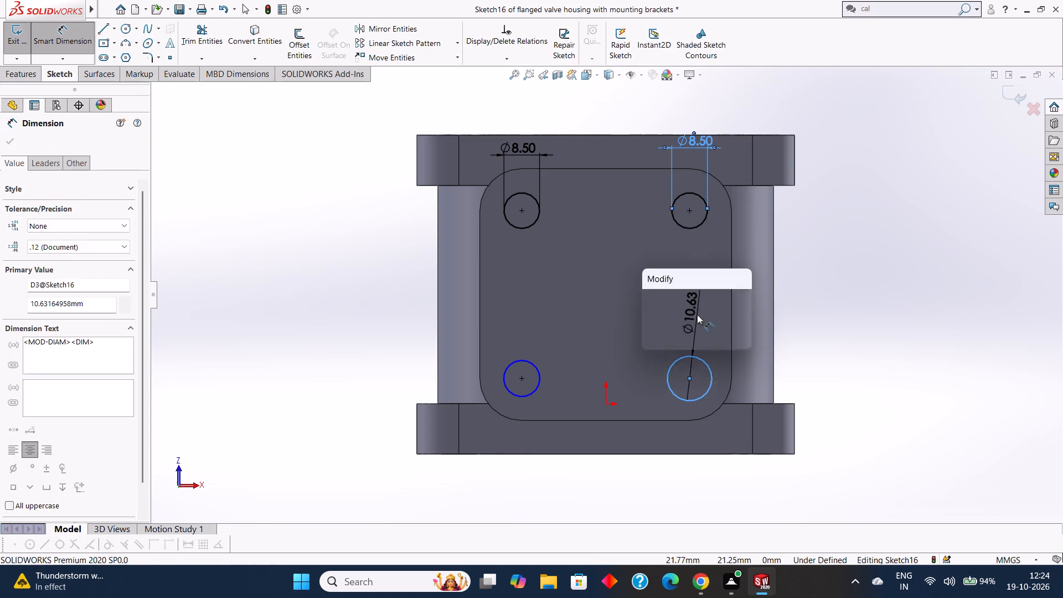
{"action": "key", "text": "BackSpace"}
{"action": "type", "text": "8.50"}
{"action": "key", "text": "Return"}
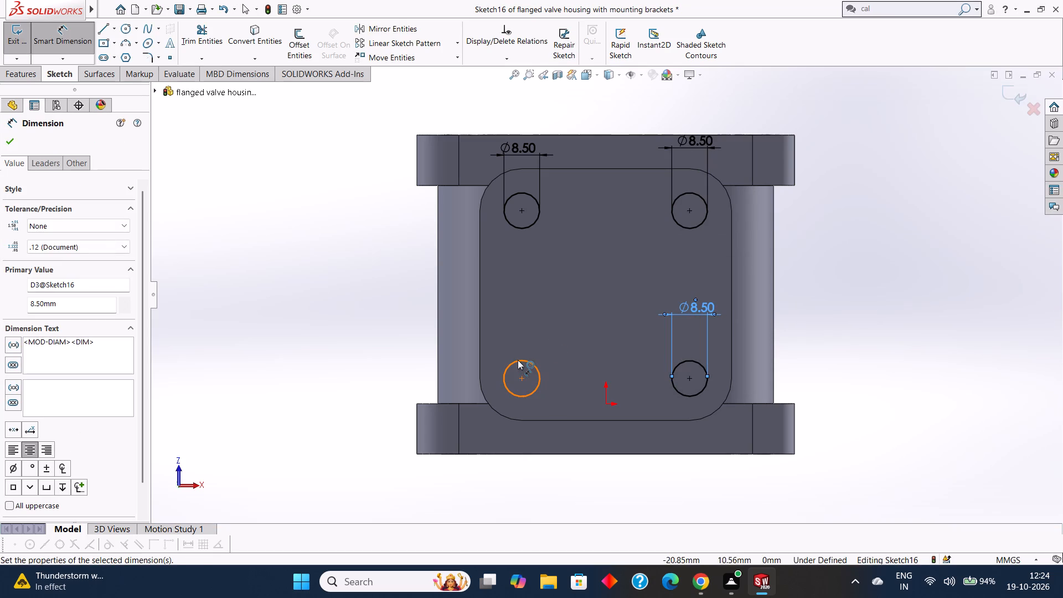
{"action": "left_click", "coordinate": [518, 360]}
{"action": "left_click", "coordinate": [527, 306]}
{"action": "type", "text": "8.50"}
{"action": "key", "text": "Return"}
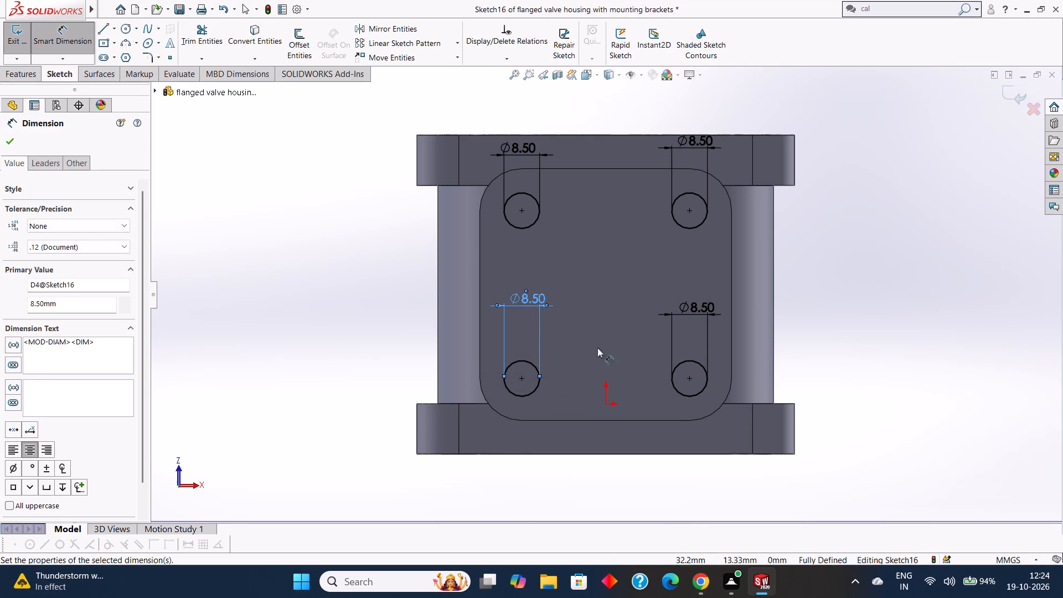
{"action": "left_click", "coordinate": [11, 142]}
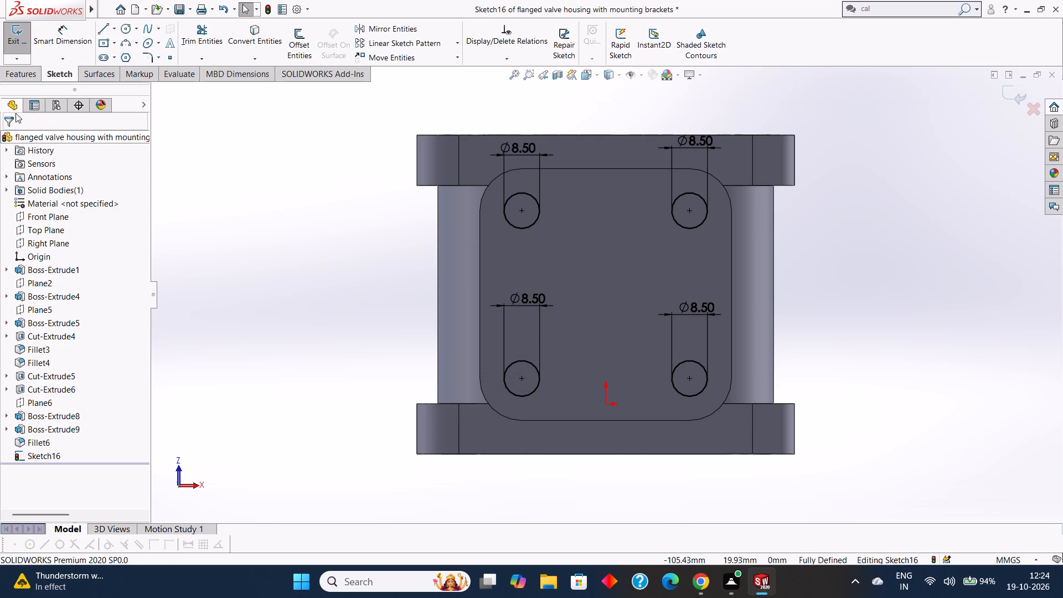
Extrude-cut the four 8.5 mm circles as blind holes 10 mm deep into the square mounting plate.
{"action": "left_click", "coordinate": [30, 75]}
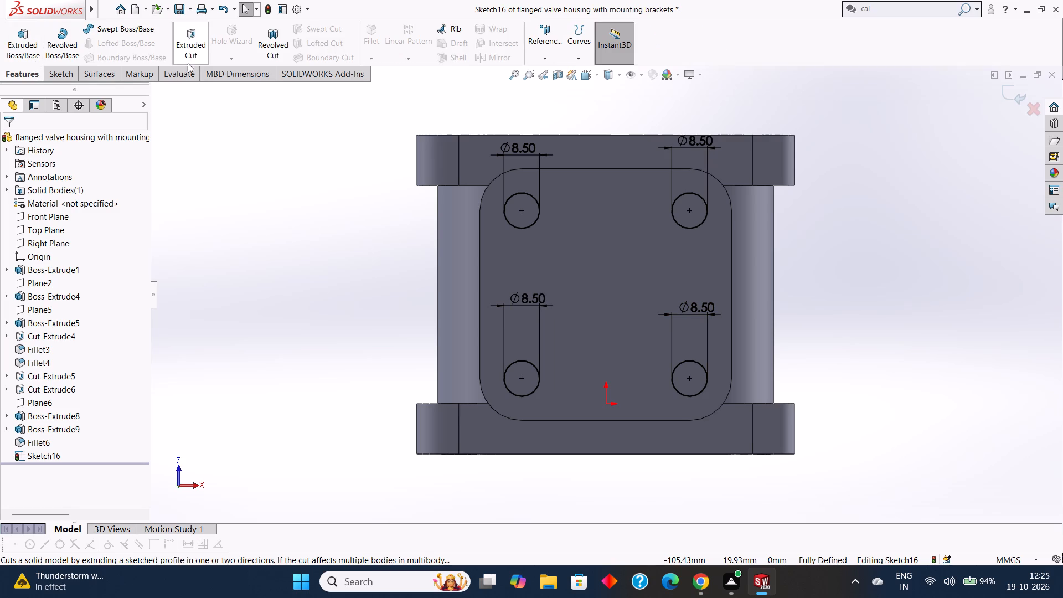
{"action": "left_click", "coordinate": [196, 44]}
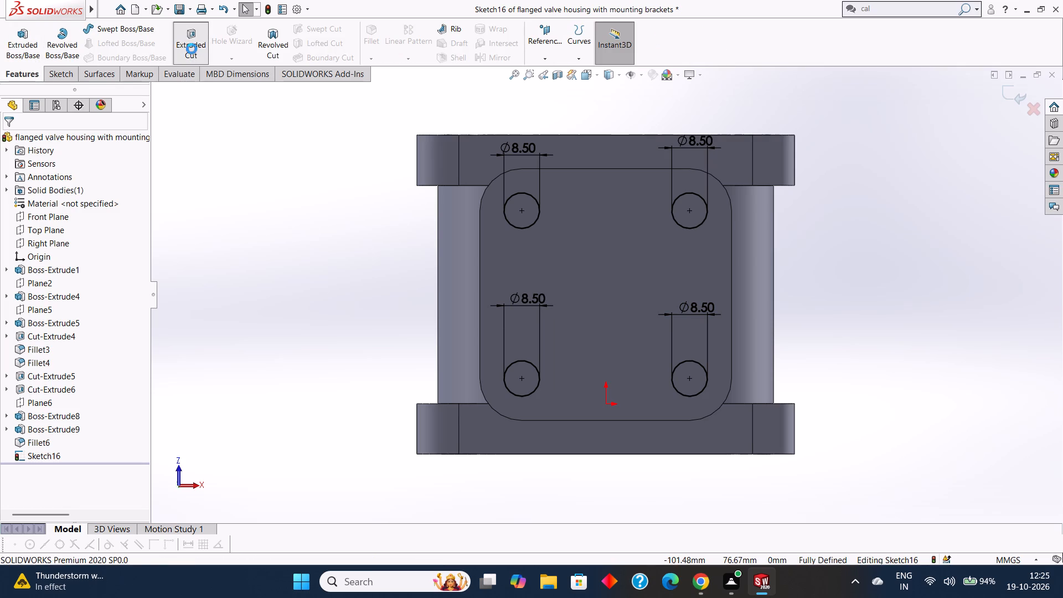
{"action": "scroll", "coordinate": [578, 495], "scroll_direction": "up", "scroll_amount": 1}
{"action": "middle_click_drag", "start_coordinate": [592, 486], "coordinate": [625, 320]}
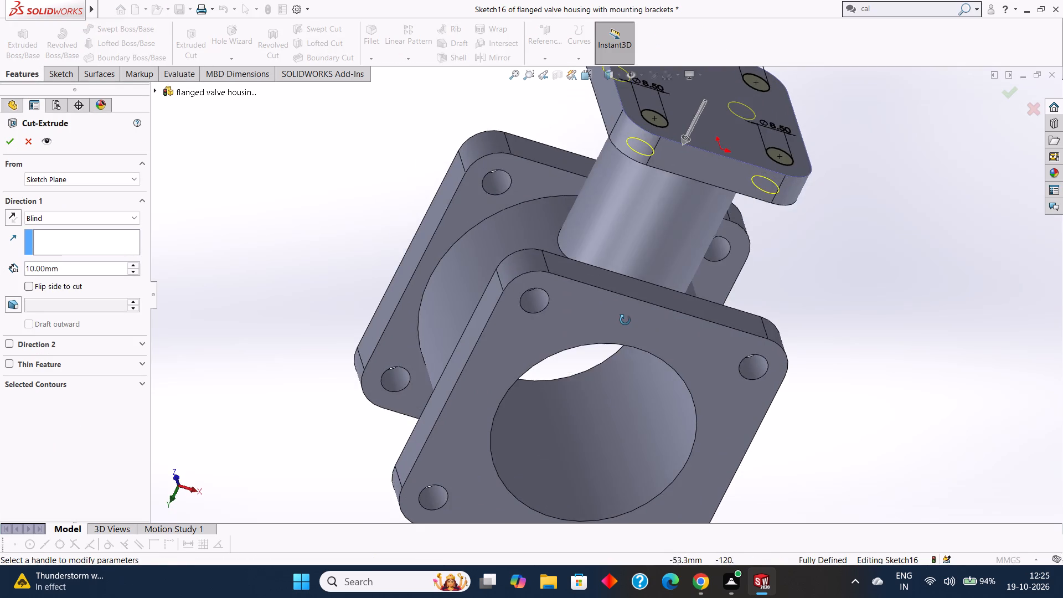
{"action": "middle_click_drag", "start_coordinate": [625, 320], "coordinate": [686, 298]}
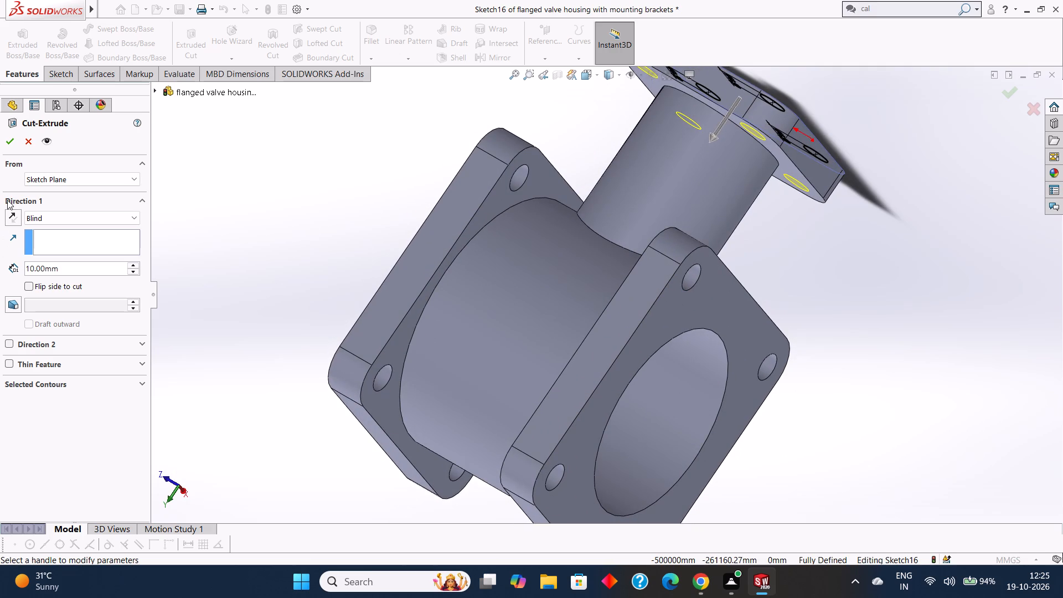
{"action": "left_click", "coordinate": [14, 141]}
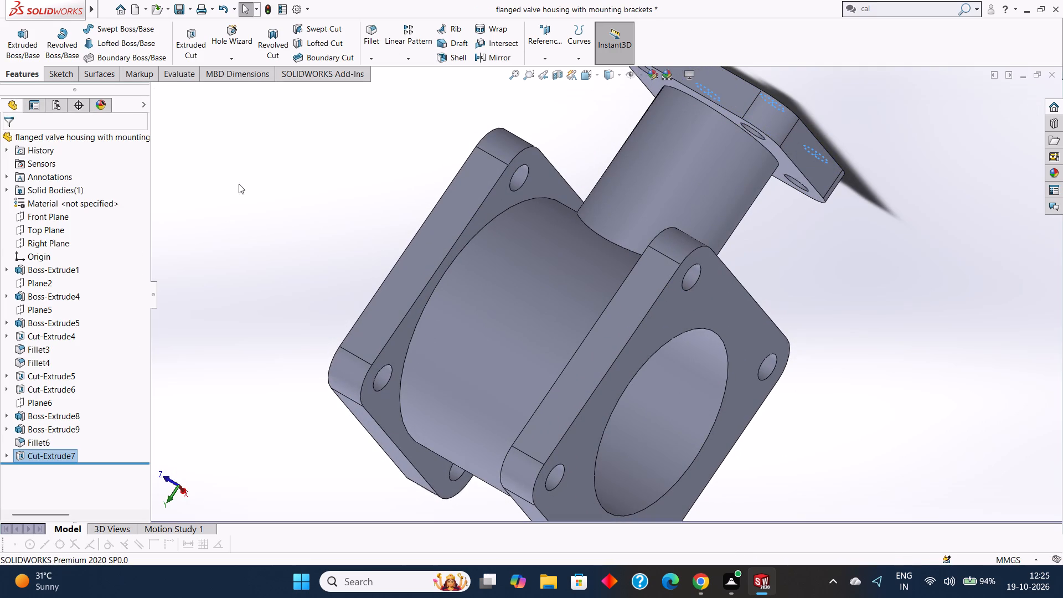
{"action": "left_click", "coordinate": [241, 183]}
Examine the housing from several angles, checking the mounting plate's four corner holes, the side branch and both flanges.
{"action": "middle_click_drag", "start_coordinate": [286, 189], "coordinate": [230, 185]}
{"action": "scroll", "coordinate": [269, 196], "scroll_direction": "up", "scroll_amount": 2}
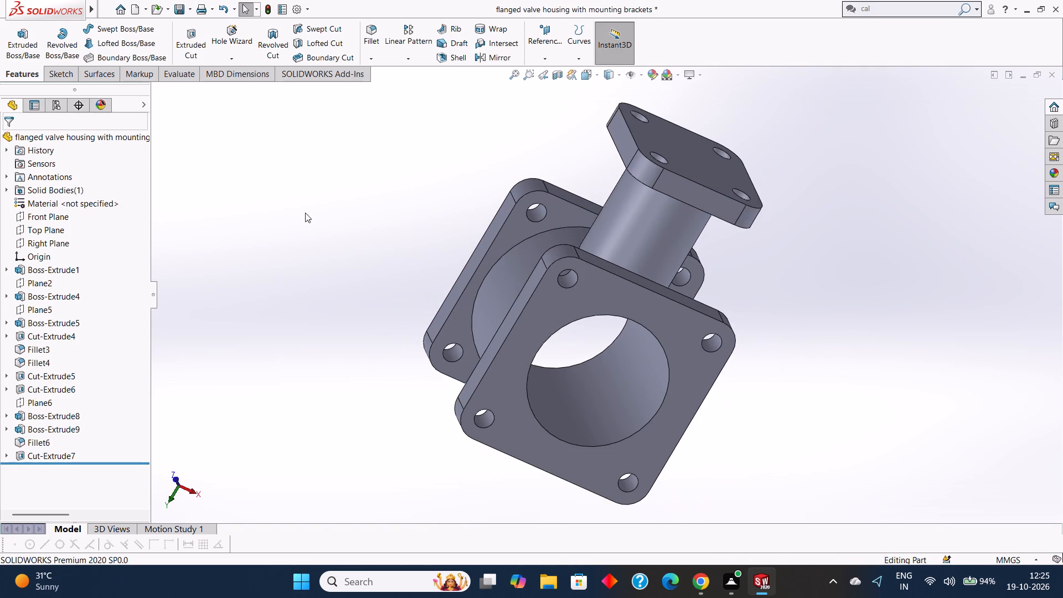
{"action": "middle_click_drag", "start_coordinate": [306, 210], "coordinate": [287, 212]}
{"action": "middle_click_drag", "start_coordinate": [300, 221], "coordinate": [295, 205]}
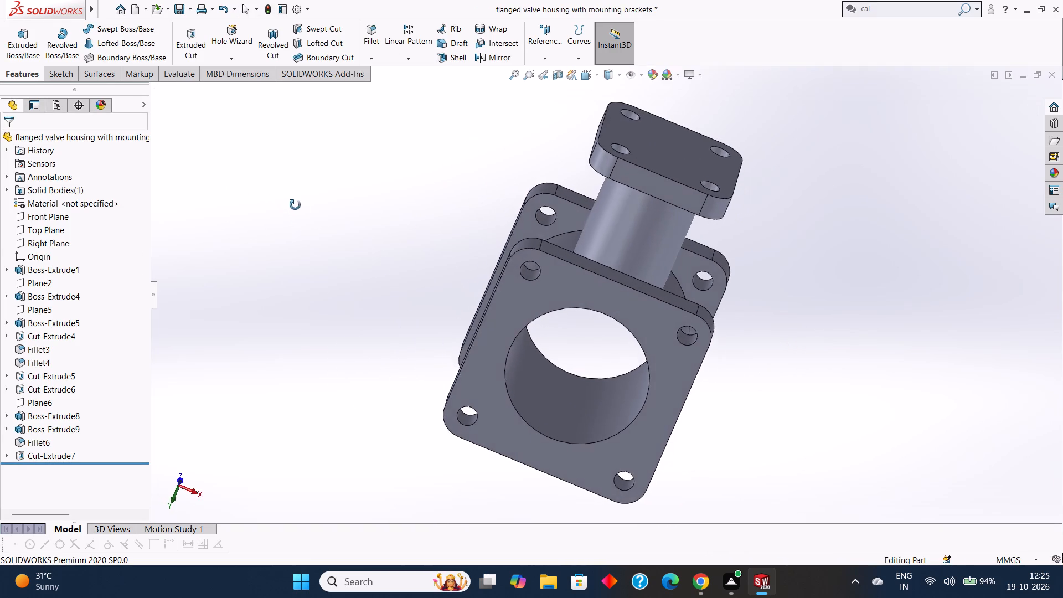
{"action": "middle_click_drag", "start_coordinate": [295, 205], "coordinate": [310, 199]}
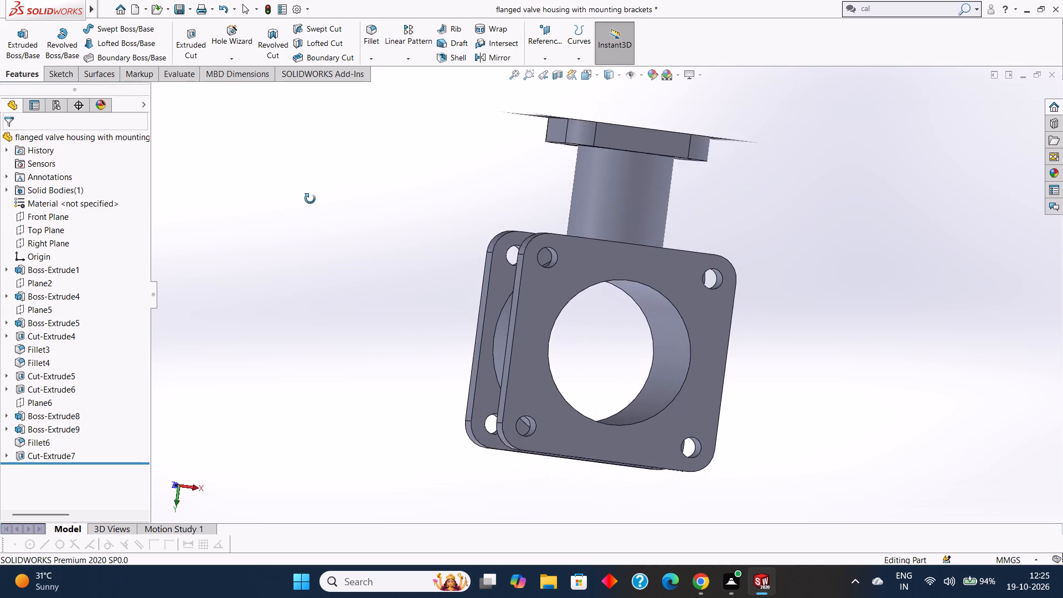
{"action": "middle_click_drag", "start_coordinate": [310, 199], "coordinate": [354, 192]}
{"action": "middle_click_drag", "start_coordinate": [363, 264], "coordinate": [338, 206]}
{"action": "scroll", "coordinate": [338, 206], "scroll_direction": "up", "scroll_amount": 1}
{"action": "middle_click", "coordinate": [350, 266]}
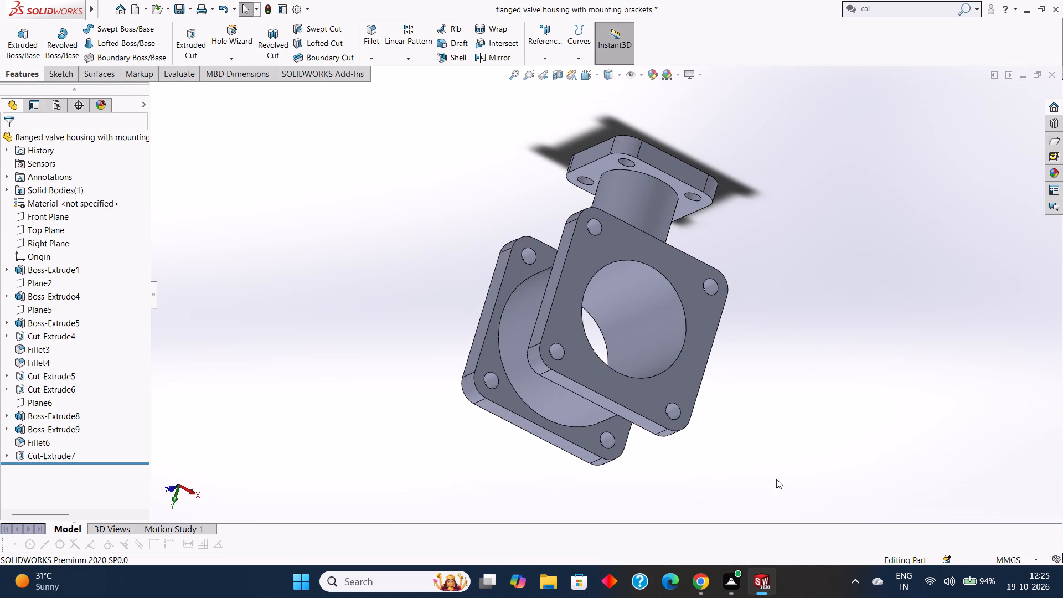
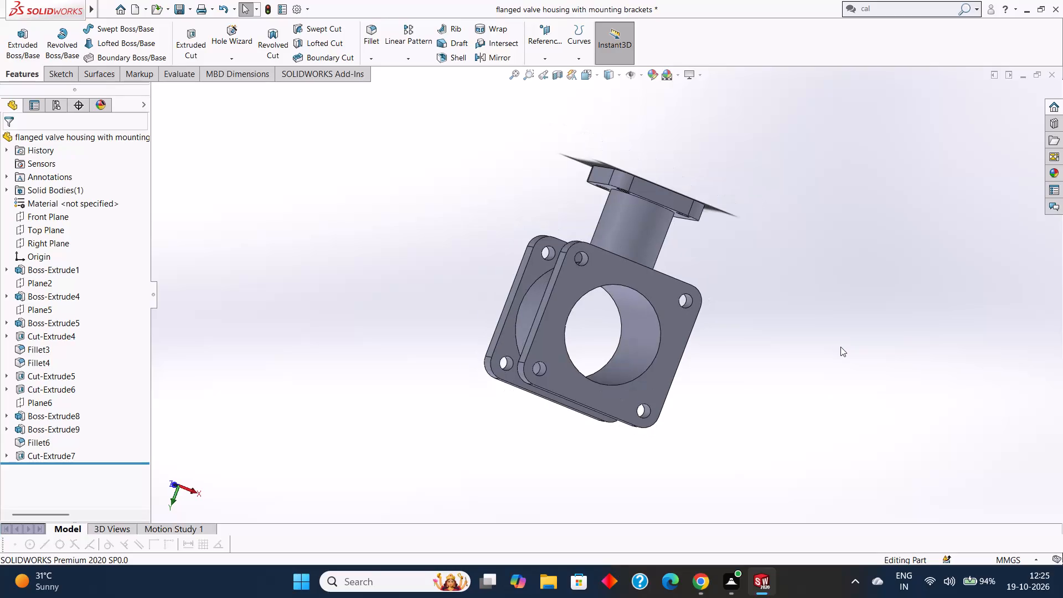
Save the flanged valve housing part with its finished mounting plate.
{"action": "middle_click_drag", "start_coordinate": [846, 339], "coordinate": [806, 341]}
{"action": "key", "text": "ctrl+s"}
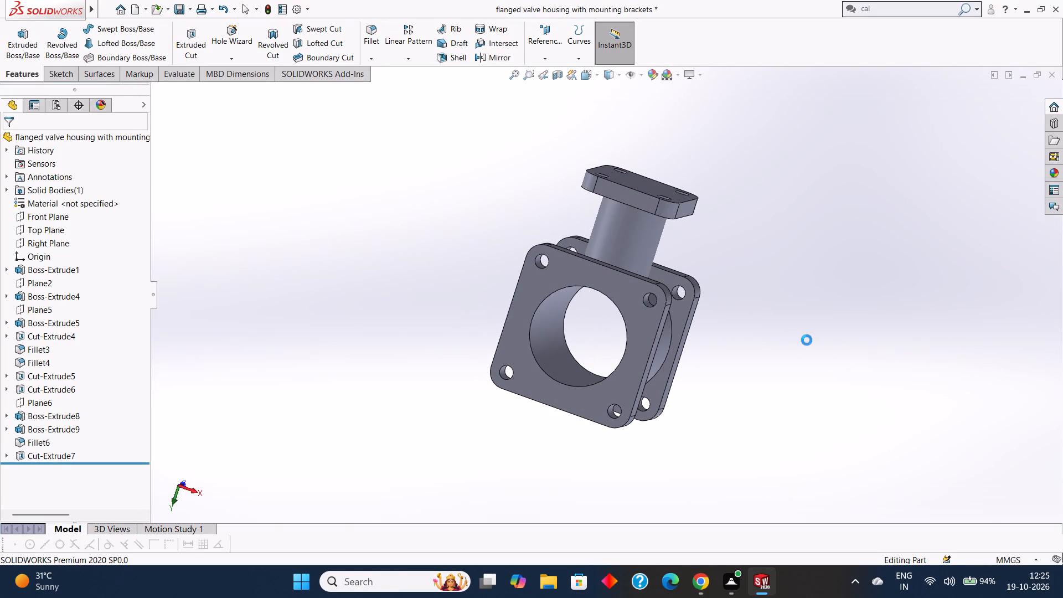
{"action": "key", "text": "ctrl+s"}
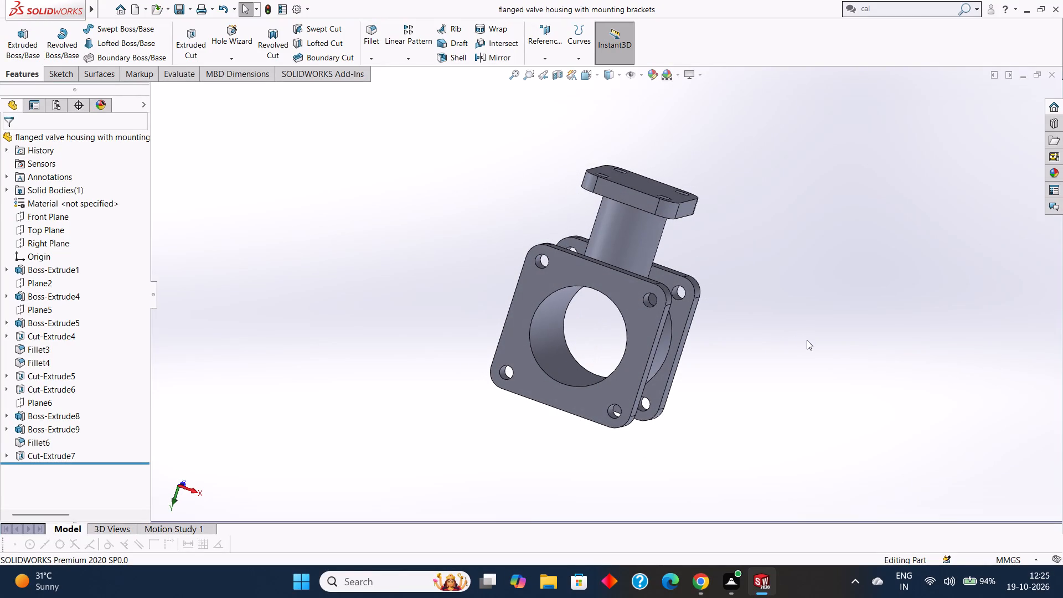
{"action": "key", "text": "ctrl+s"}
{"action": "key", "text": "ctrl+s"}
{"action": "key", "text": "ctrl+s"}
{"action": "key", "text": "ctrl+s"}
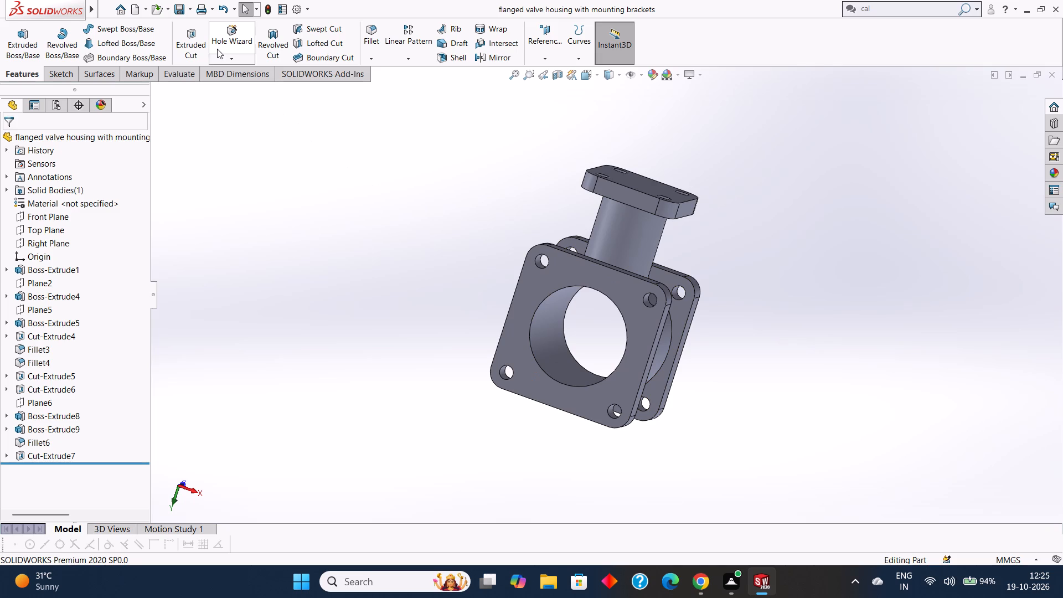
Save the part as an Adobe PDF named "flanged valve housing with mounting brackets" in the tryfuji folder.
{"action": "left_click", "coordinate": [189, 11]}
{"action": "left_click", "coordinate": [199, 35]}
{"action": "left_click", "coordinate": [564, 311]}
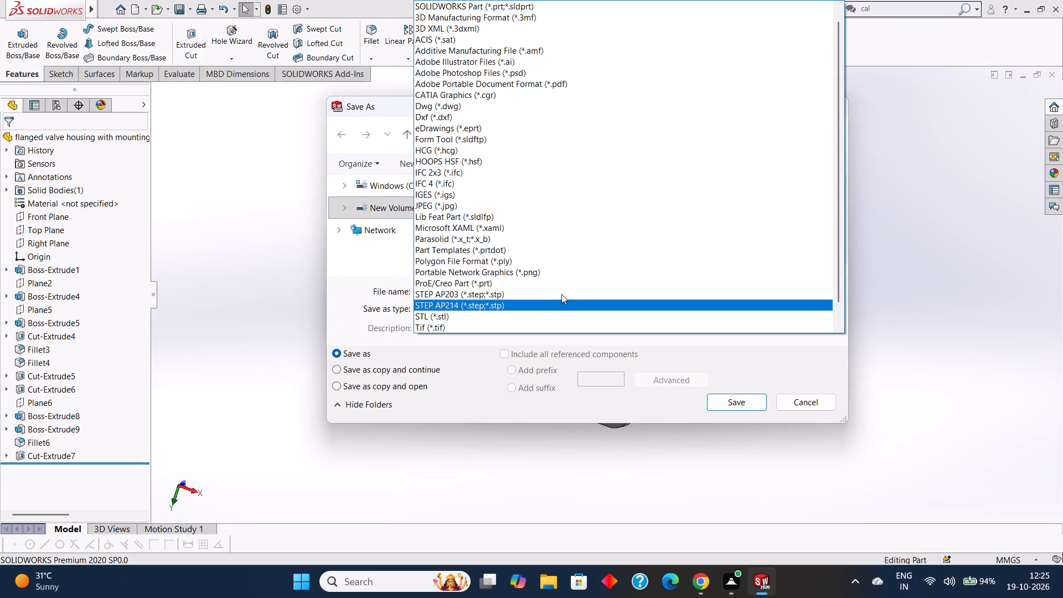
{"action": "left_click", "coordinate": [530, 87]}
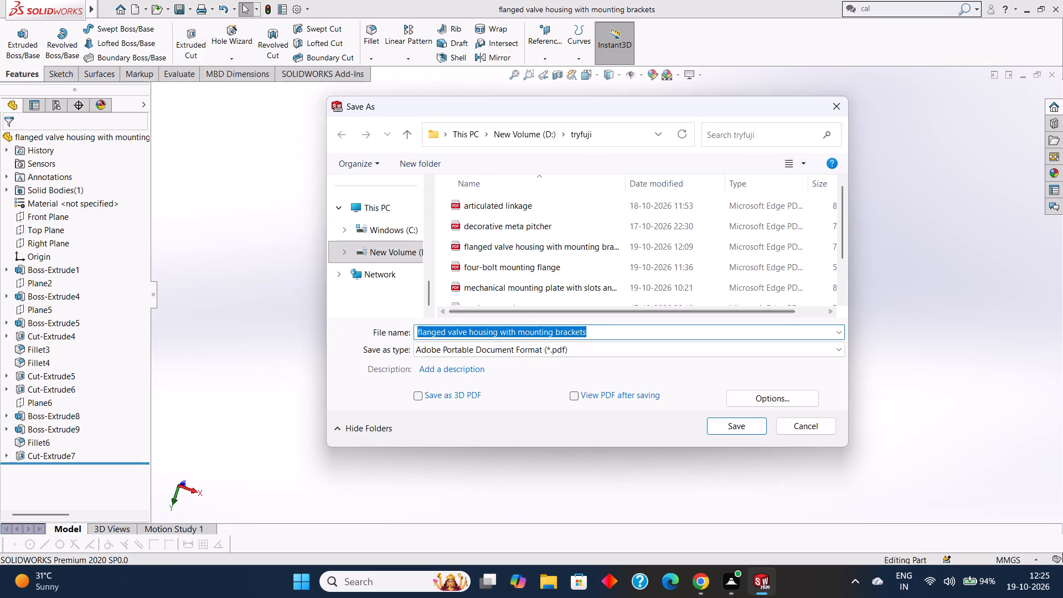
{"action": "left_click", "coordinate": [595, 330]}
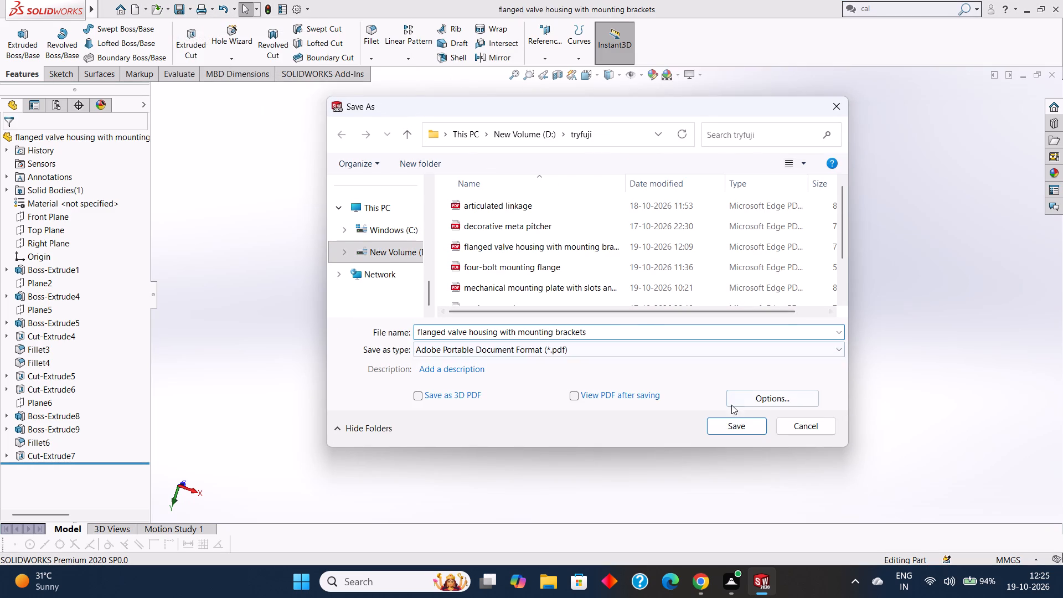
{"action": "left_click", "coordinate": [732, 425]}
{"action": "left_click", "coordinate": [584, 290]}
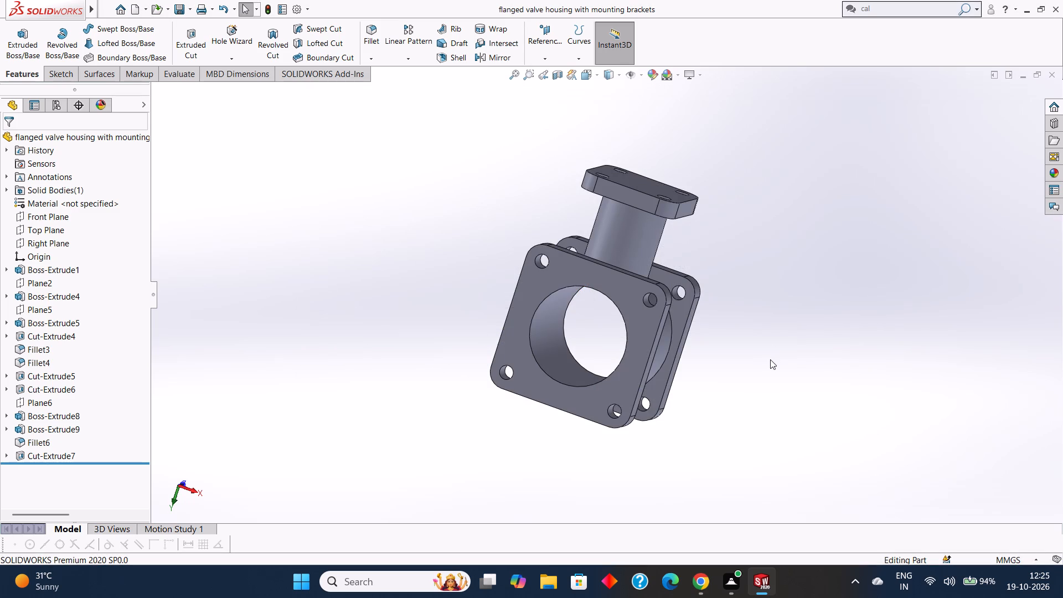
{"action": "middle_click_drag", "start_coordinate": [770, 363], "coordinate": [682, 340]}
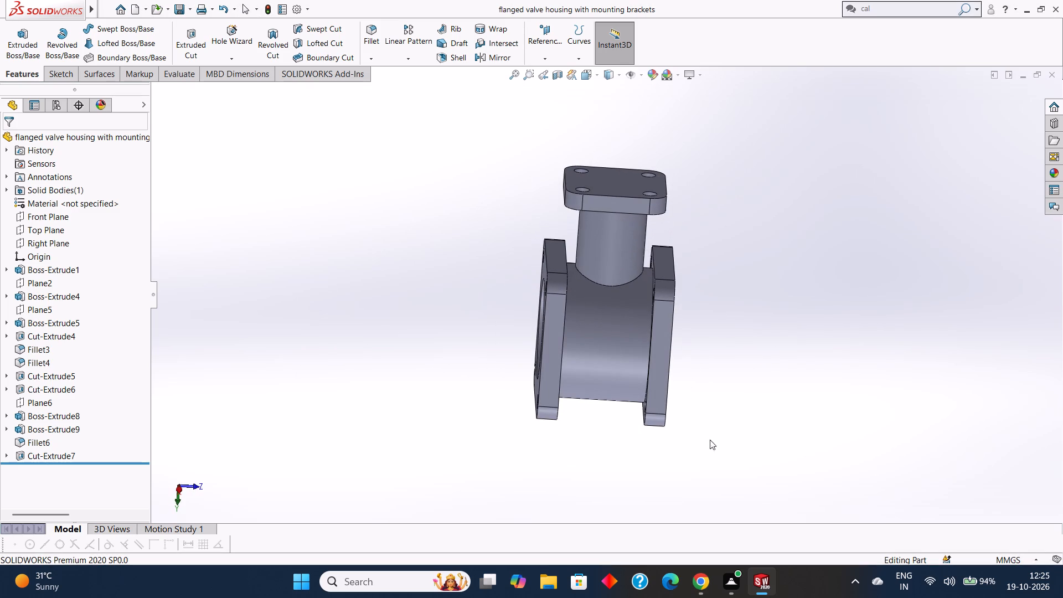